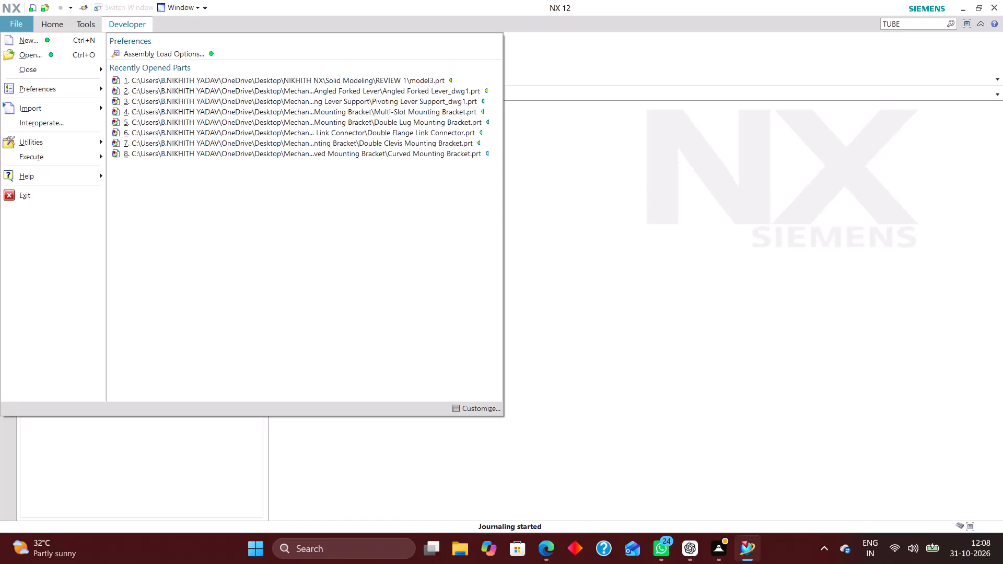
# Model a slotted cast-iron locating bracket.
# Create a new millimetre part from the Model template in the Locating Bracket folder under Mechanical Components.
pyautogui.click(38, 39)
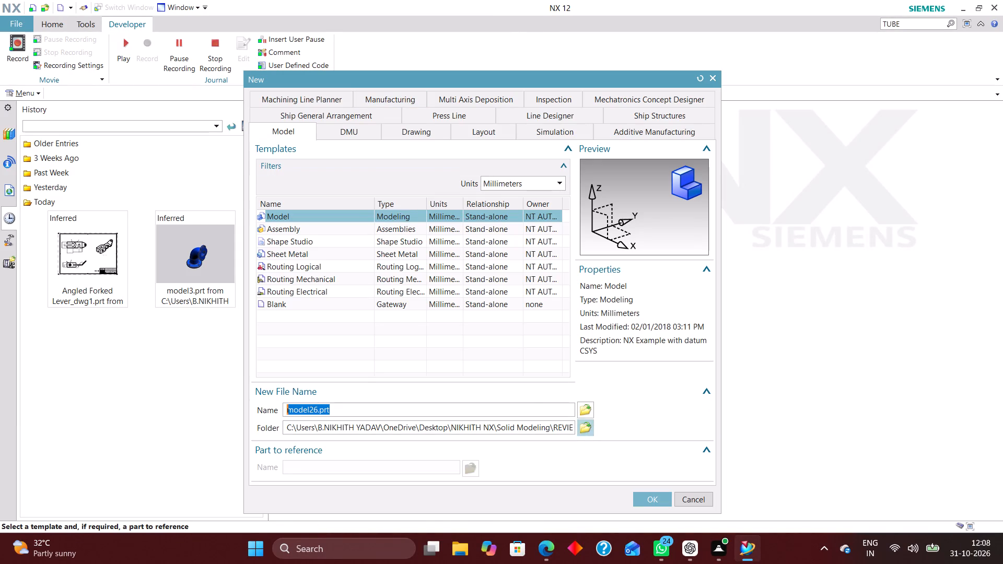
pyautogui.click(588, 429)
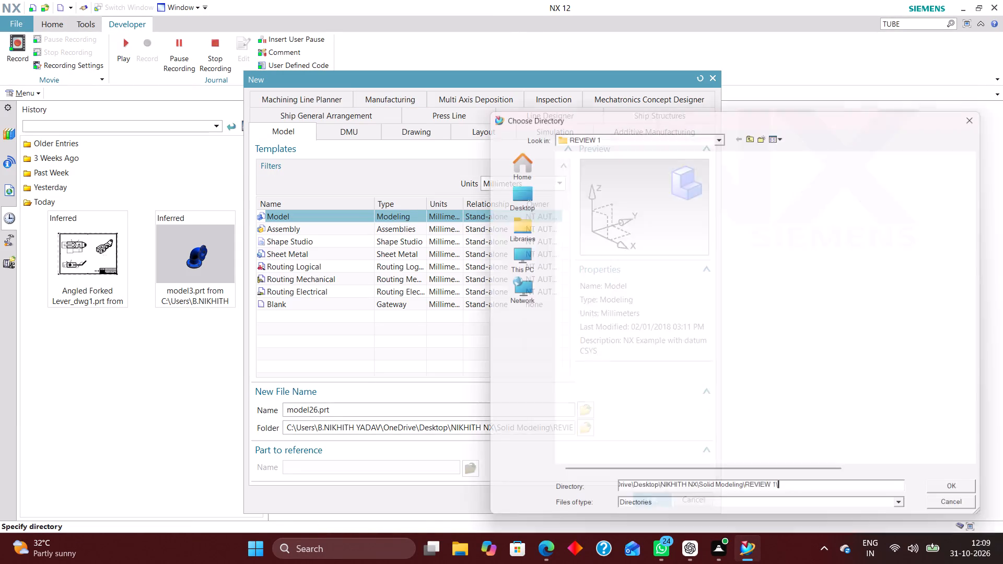
pyautogui.click(516, 191)
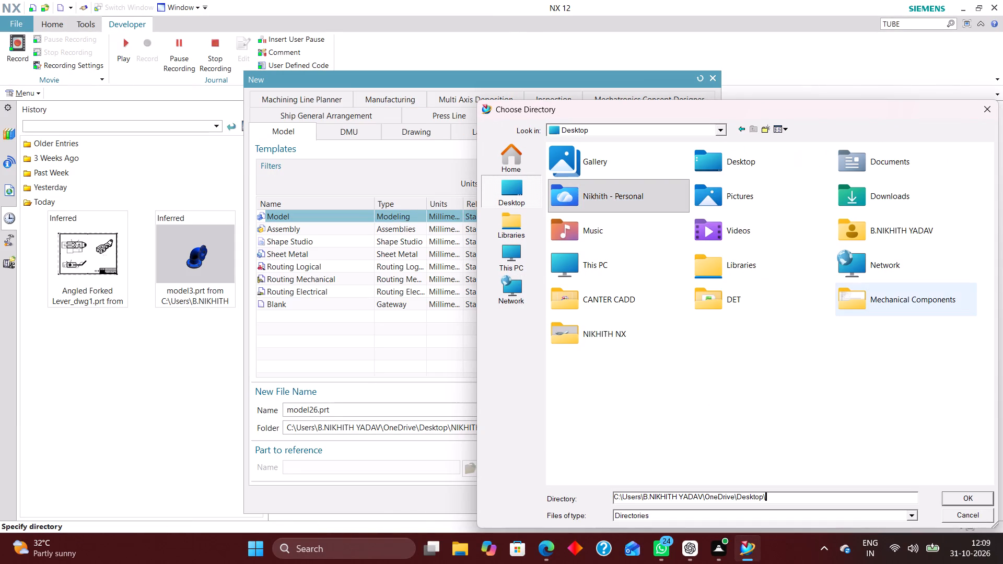
pyautogui.click(852, 302)
pyautogui.click(852, 302)
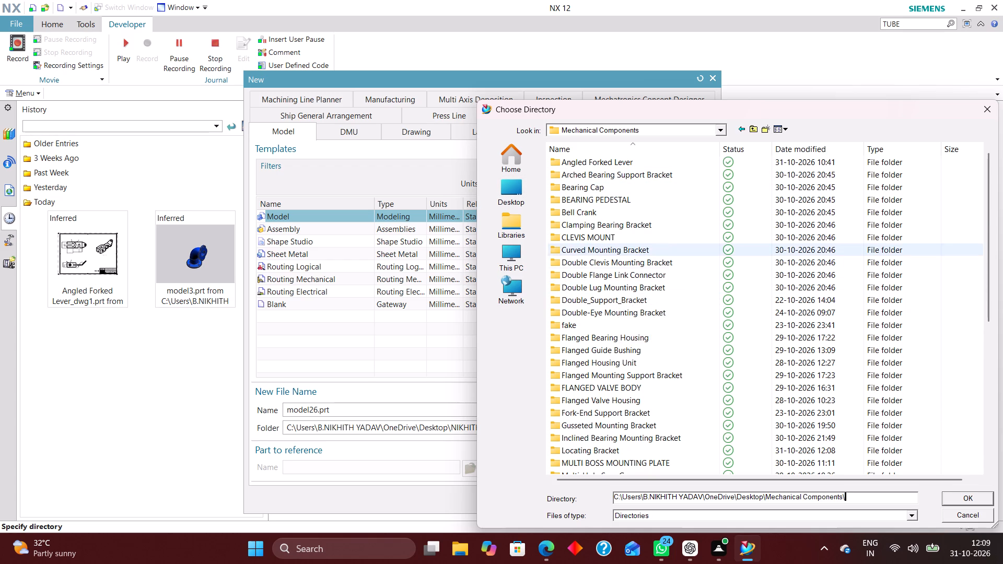
pyautogui.scroll(-2, 604, 358)
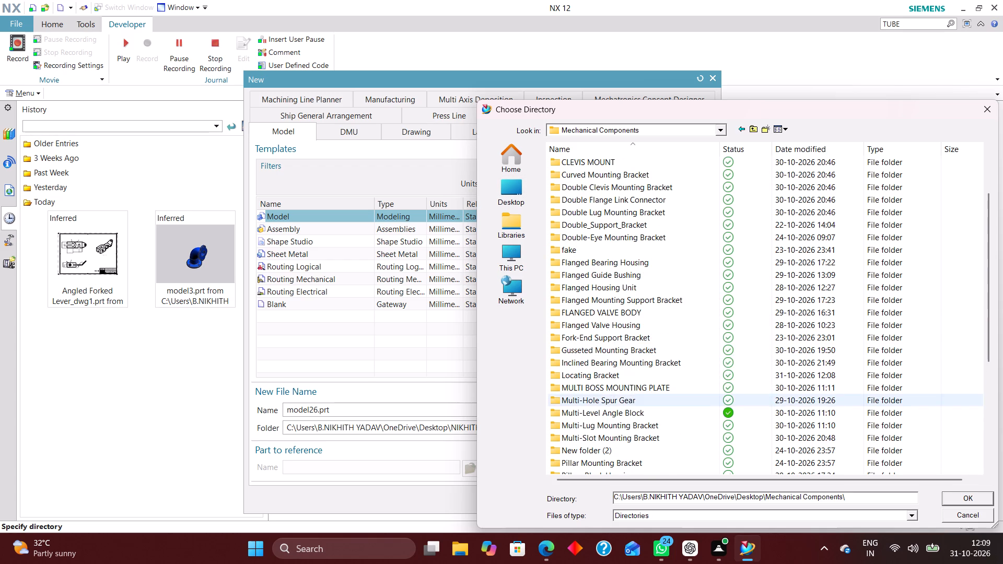
pyautogui.doubleClick(605, 377)
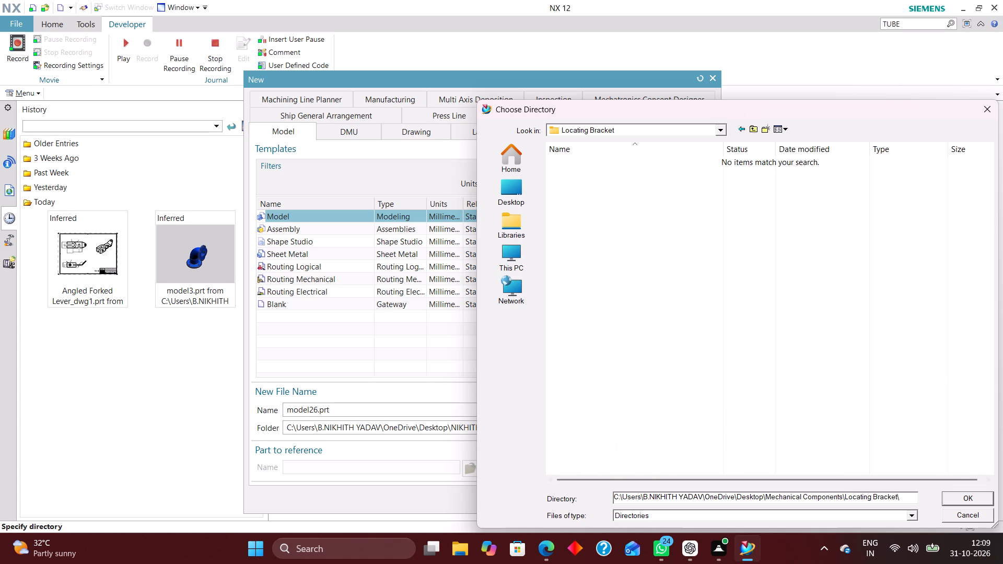
pyautogui.click(976, 496)
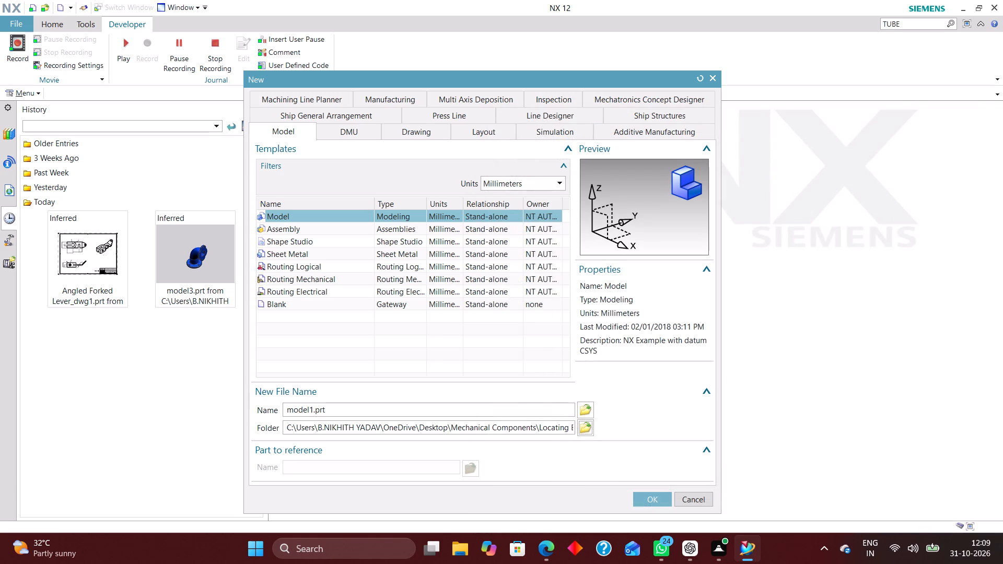
pyautogui.click(655, 502)
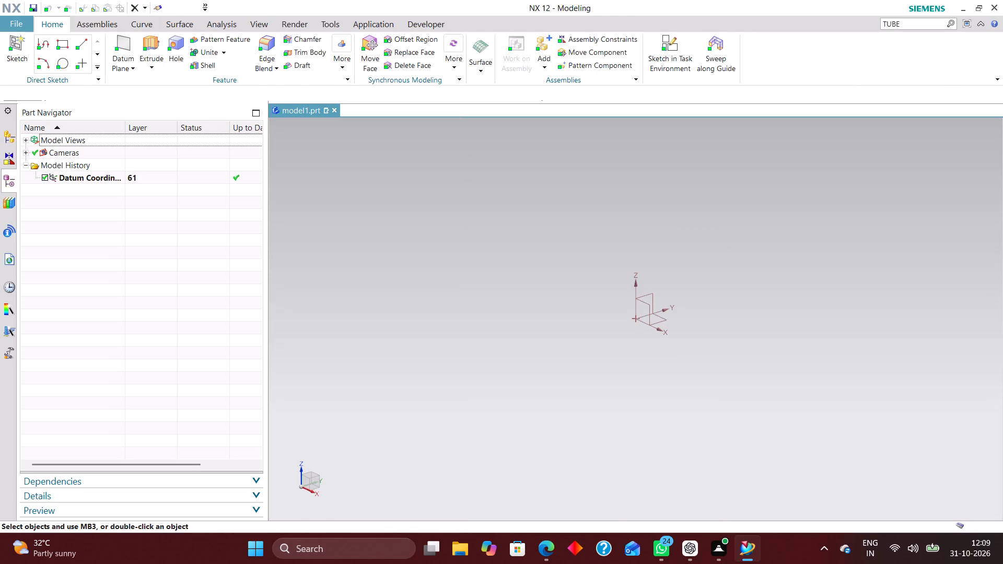
# Check the Sketch Preferences for the new part and accept the settings.
pyautogui.click(39, 96)
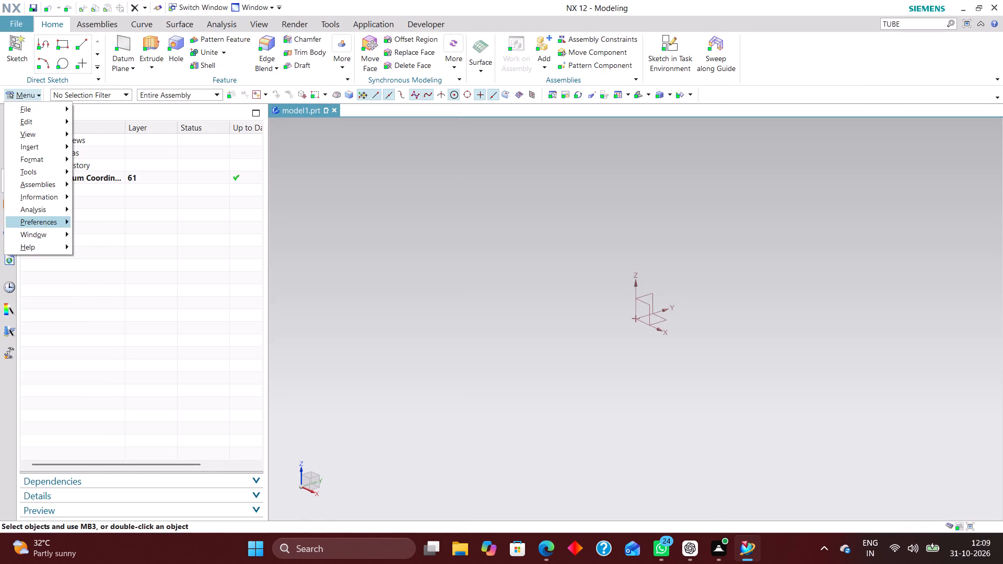
pyautogui.click(56, 226)
pyautogui.click(137, 227)
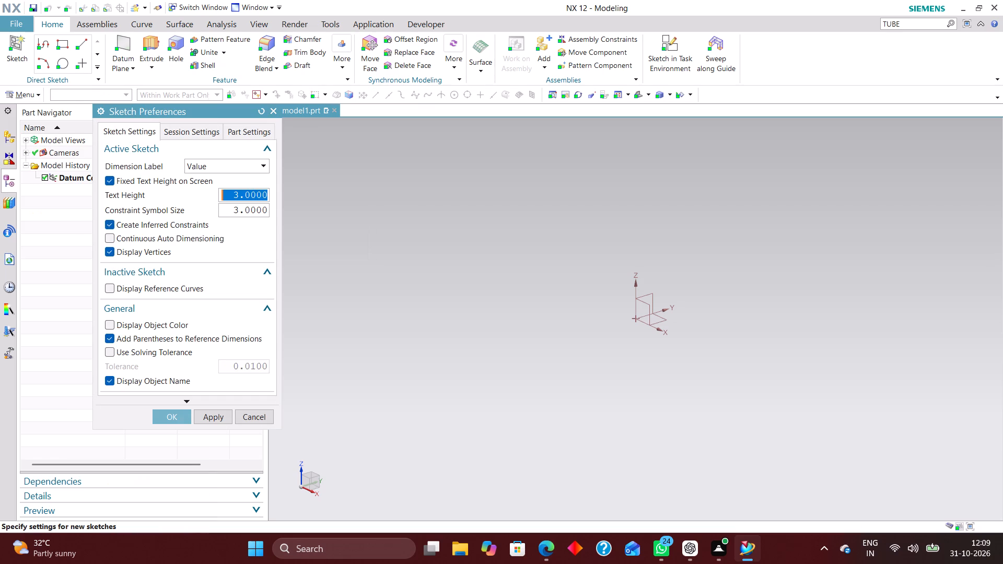
pyautogui.click(170, 413)
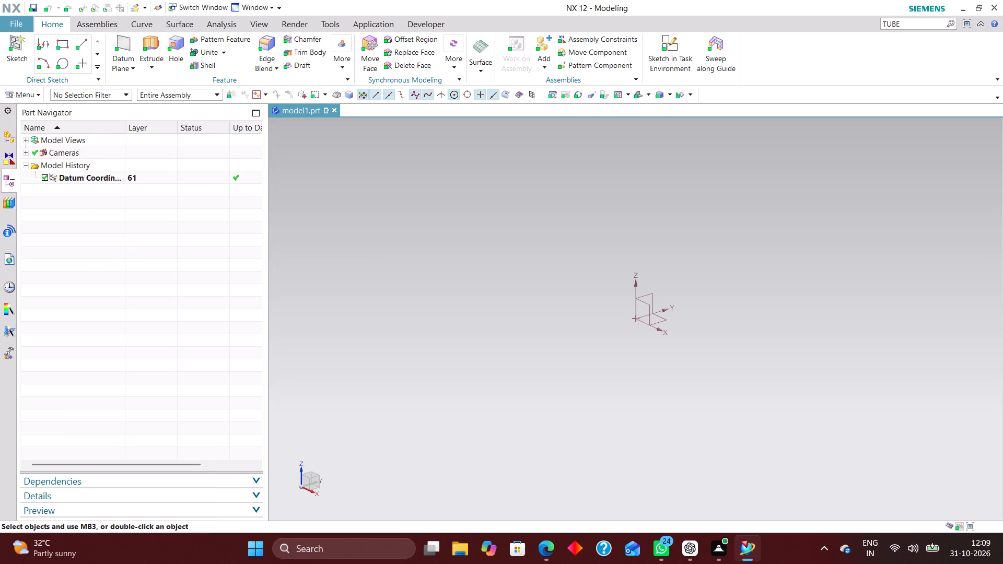
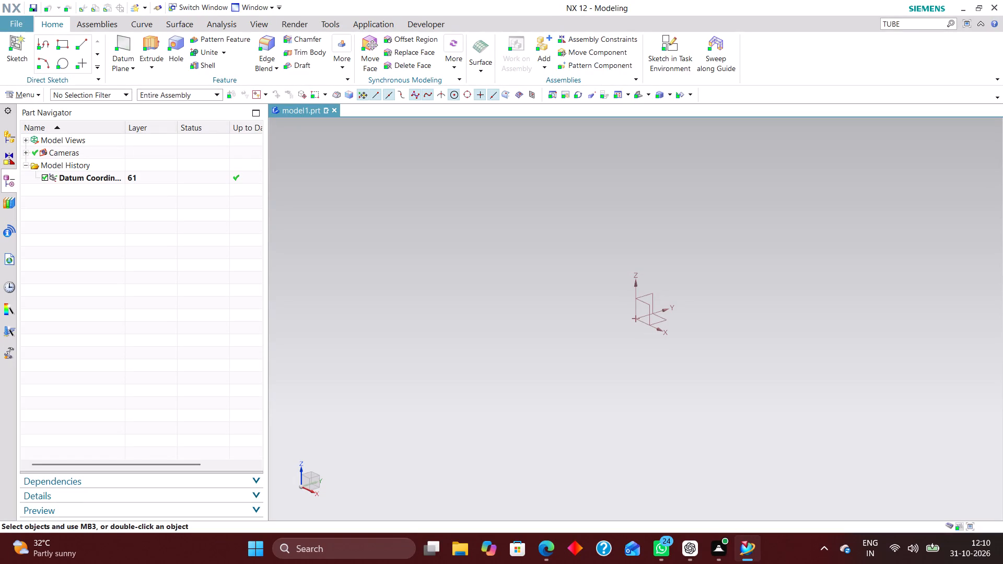
# Consult the bracket drawing in Edge, return to NX, and start a task-environment sketch on the XZ datum plane.
pyautogui.click(547, 546)
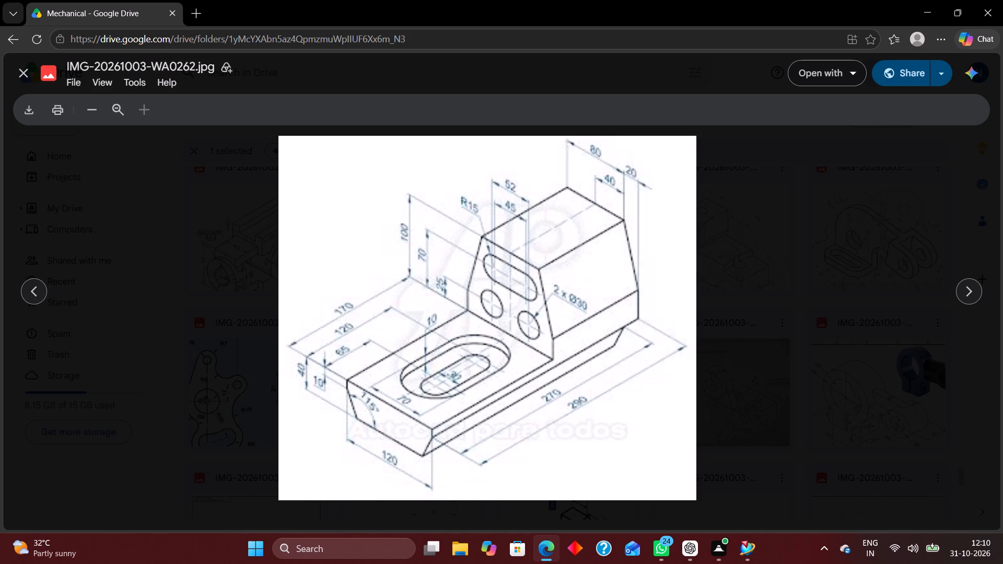
pyautogui.click(1000, 11)
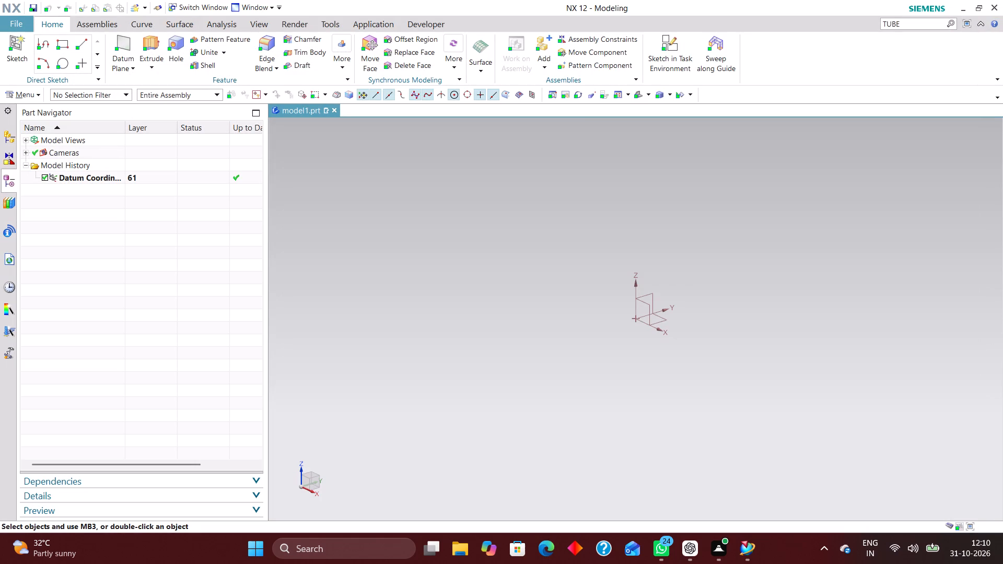
pyautogui.click(669, 51)
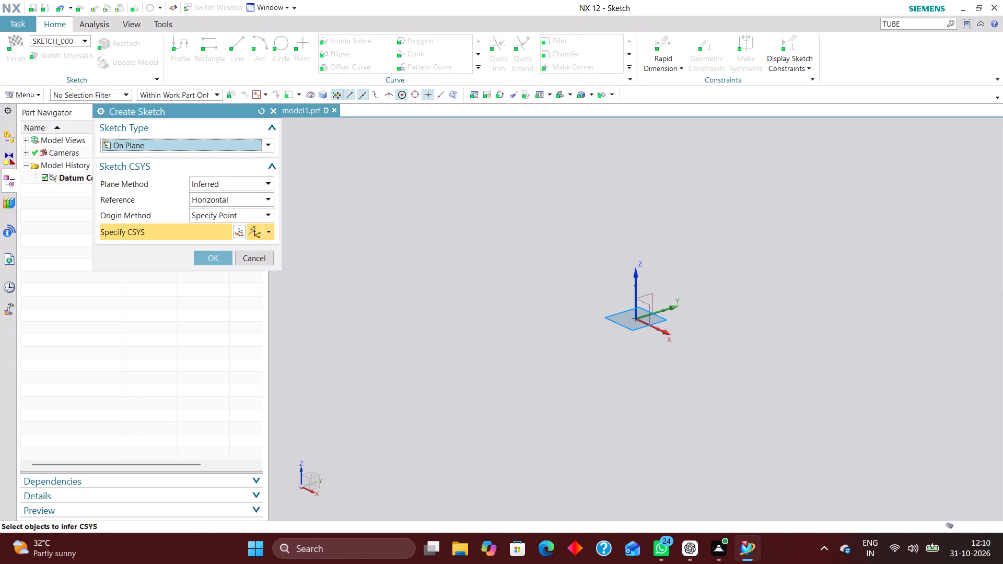
pyautogui.click(649, 305)
pyautogui.click(200, 258)
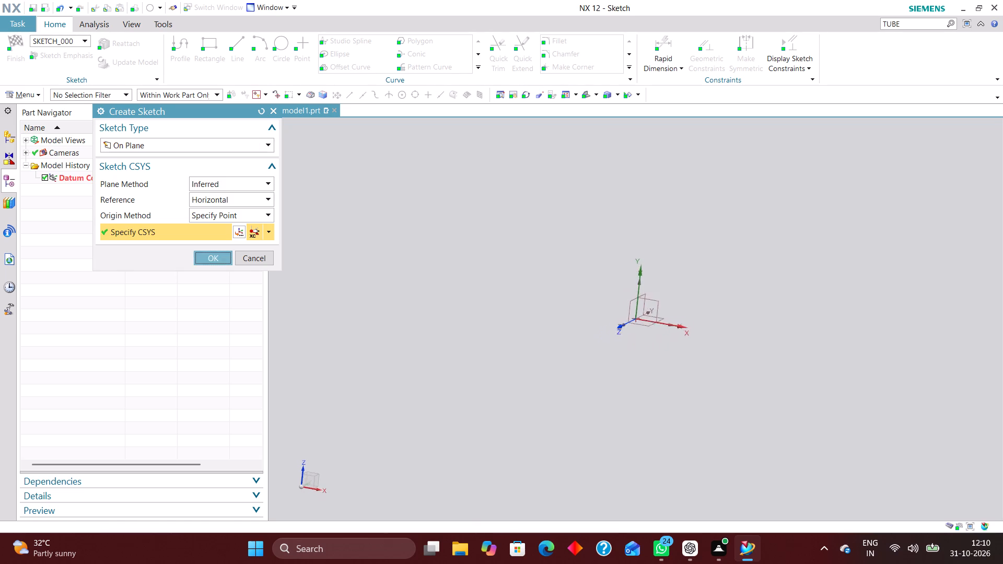
# Draw a horizontal base line below the origin and constrain its midpoint onto the Z axis and the X axis.
pyautogui.click(241, 51)
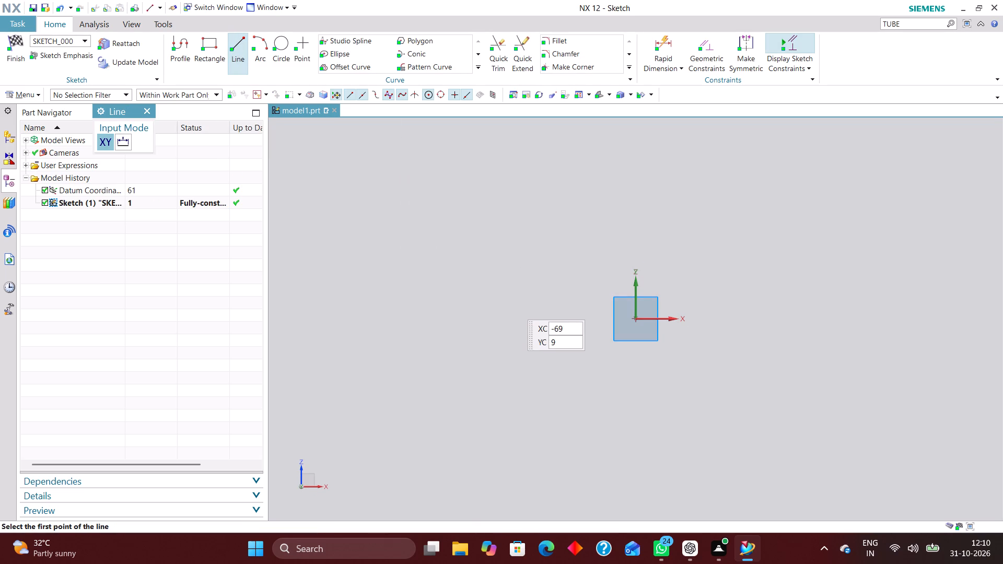
pyautogui.click(553, 350)
pyautogui.click(717, 354)
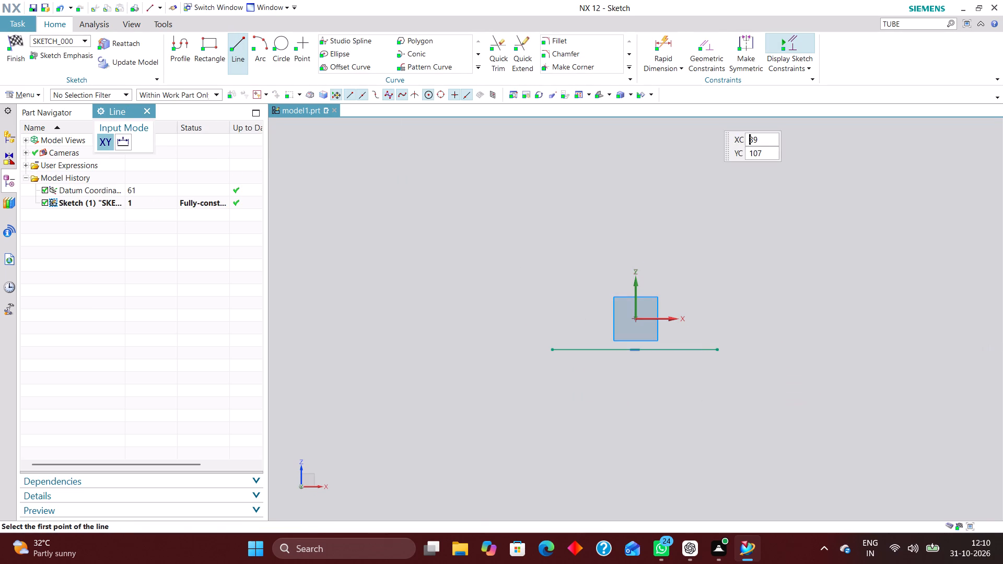
pyautogui.click(712, 51)
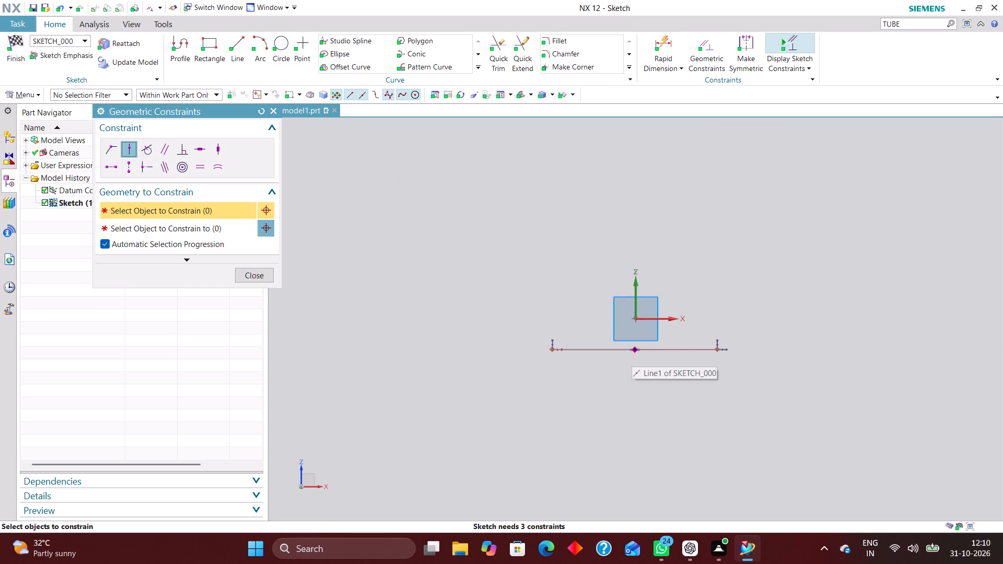
pyautogui.click(634, 349)
pyautogui.click(633, 293)
pyautogui.click(634, 348)
pyautogui.click(661, 321)
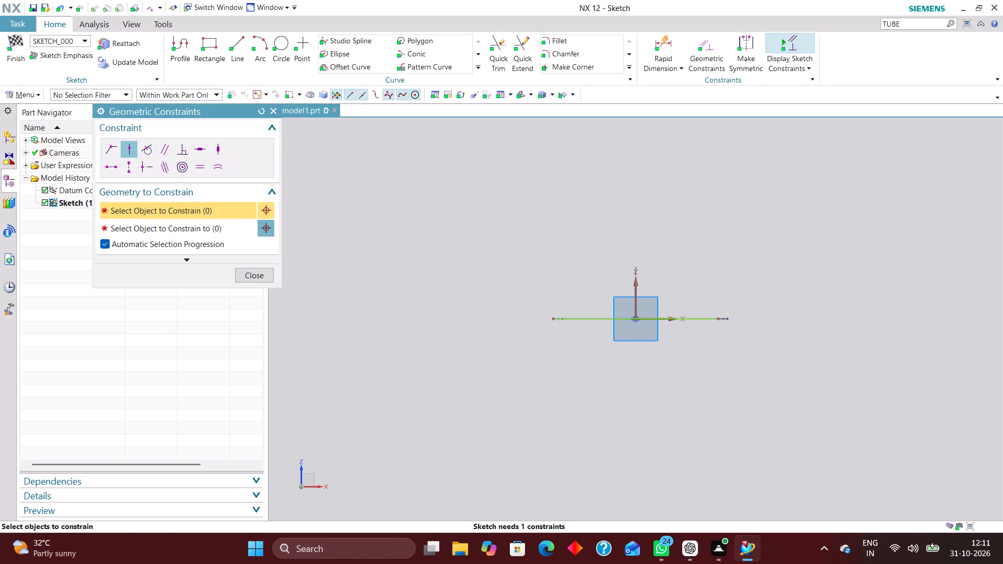
# Draw a longer horizontal line above the base line and an inclined line joining the left ends of both.
pyautogui.click(237, 41)
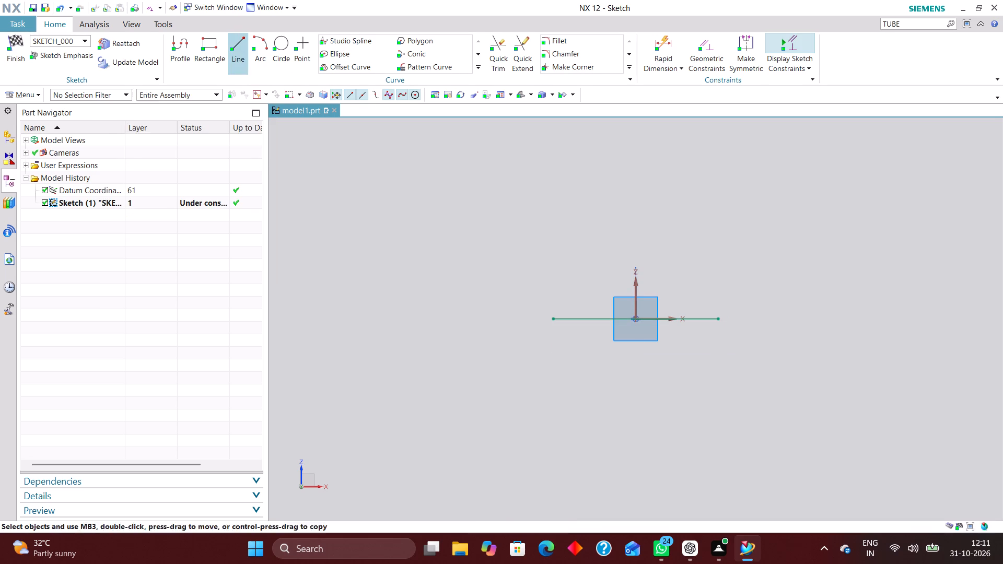
pyautogui.click(510, 248)
pyautogui.click(757, 245)
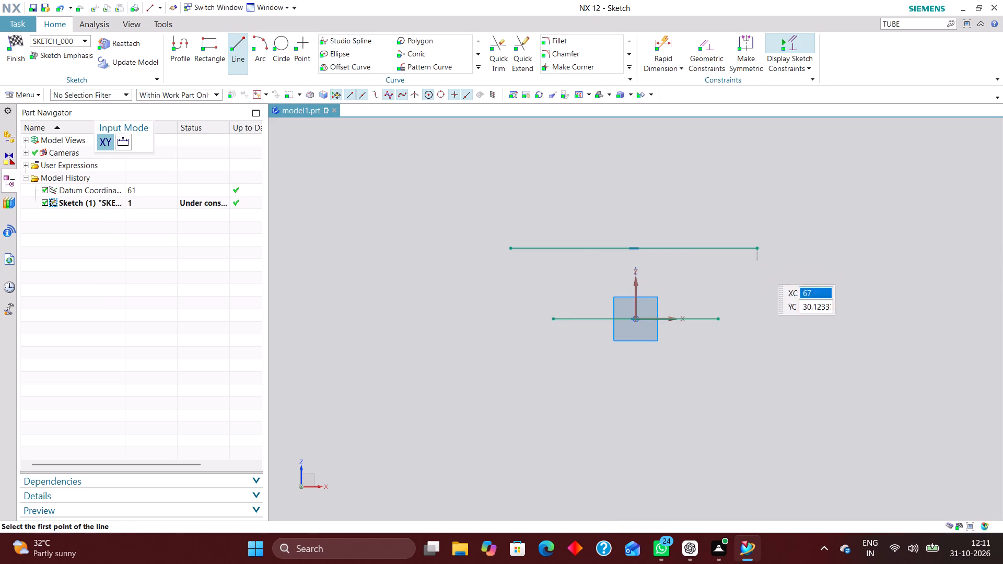
pyautogui.click(506, 249)
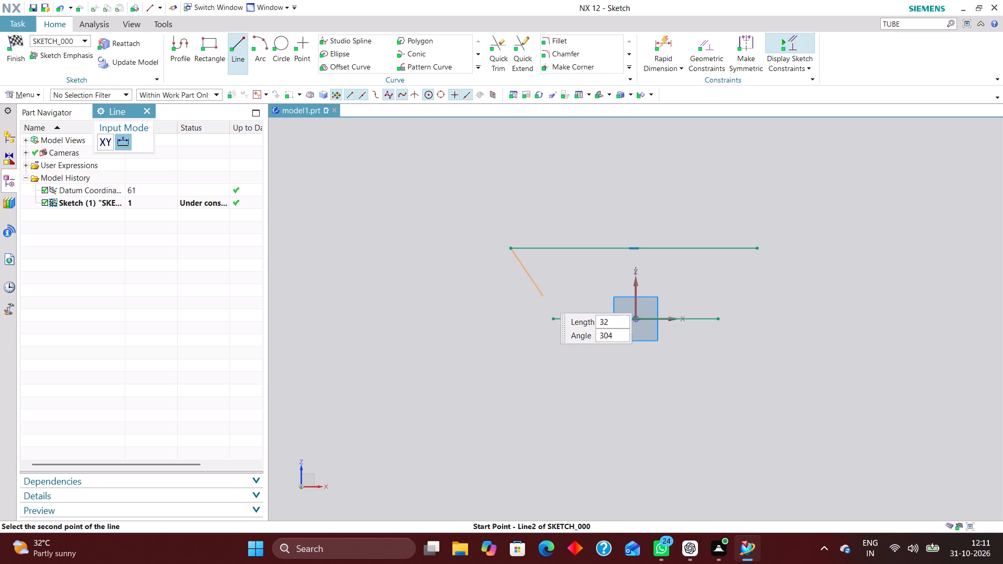
pyautogui.click(553, 316)
# Add an angular dimension of 115° between the inclined side line and the base line.
pyautogui.click(671, 40)
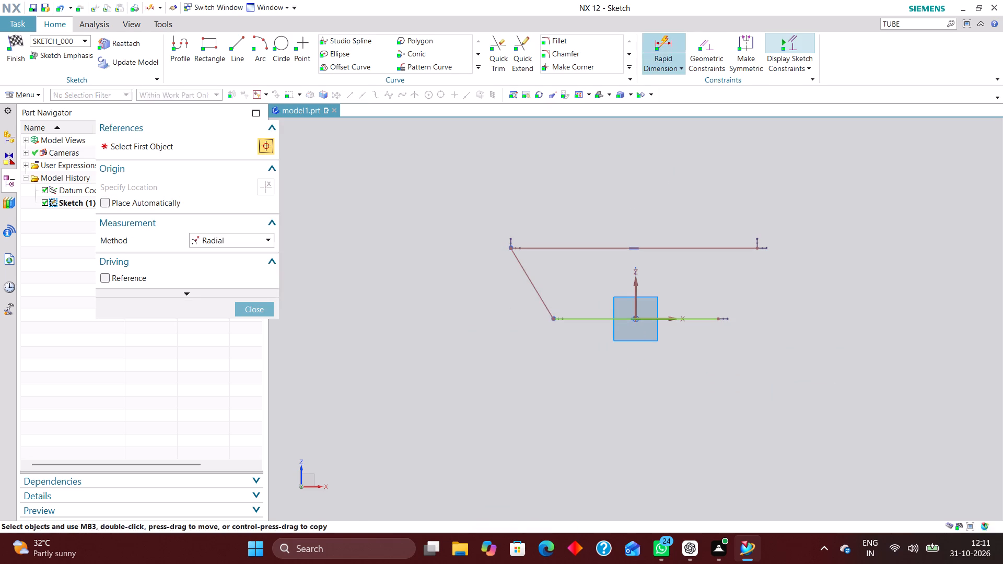
pyautogui.click(255, 237)
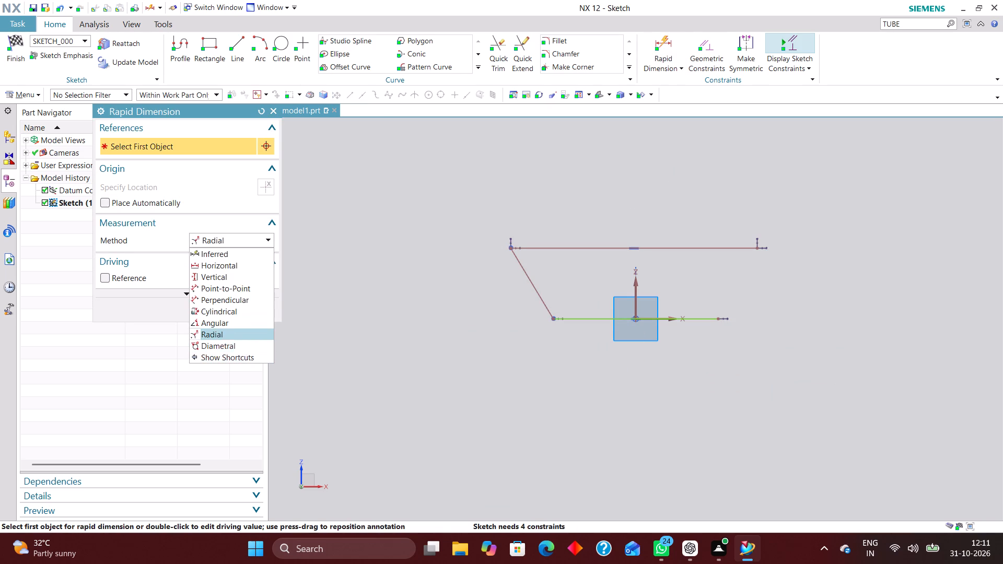
pyautogui.click(247, 326)
pyautogui.click(536, 295)
pyautogui.click(578, 318)
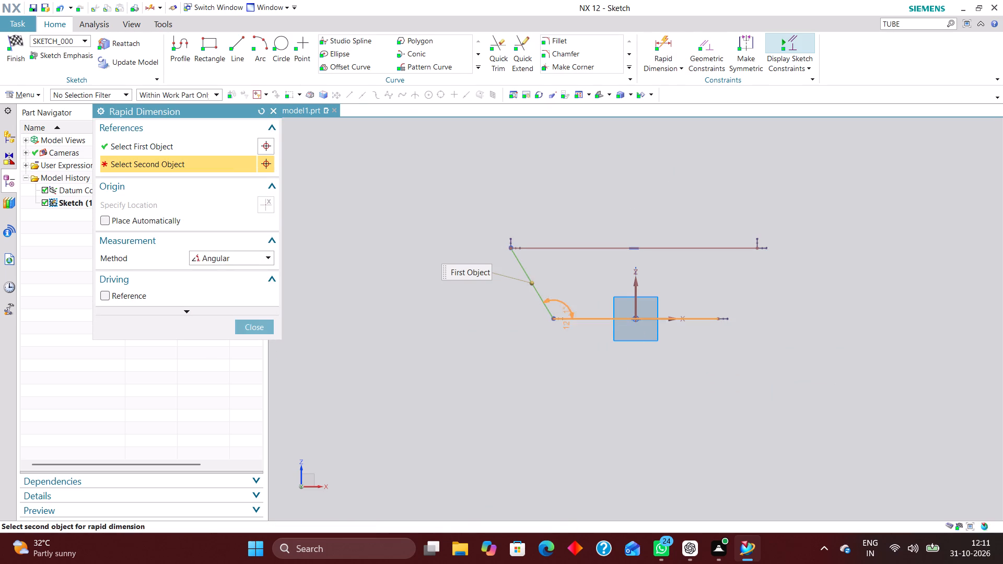
pyautogui.click(563, 274)
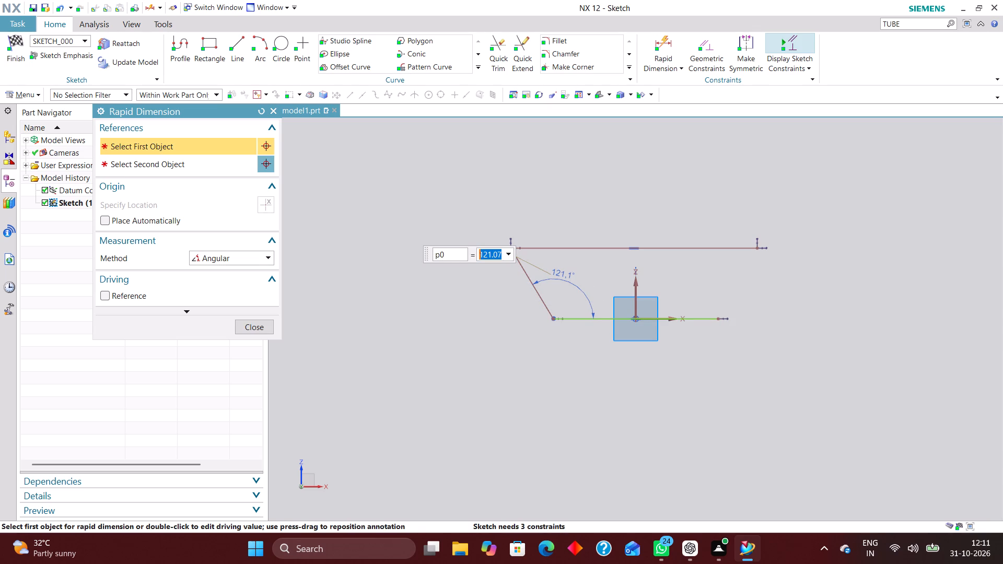
pyautogui.write('115')
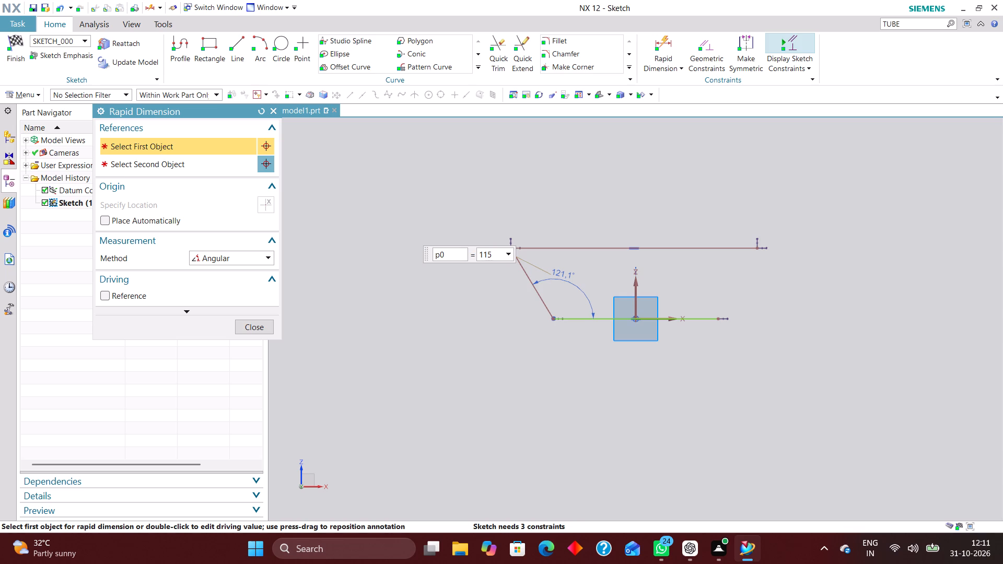
pyautogui.press('Return')
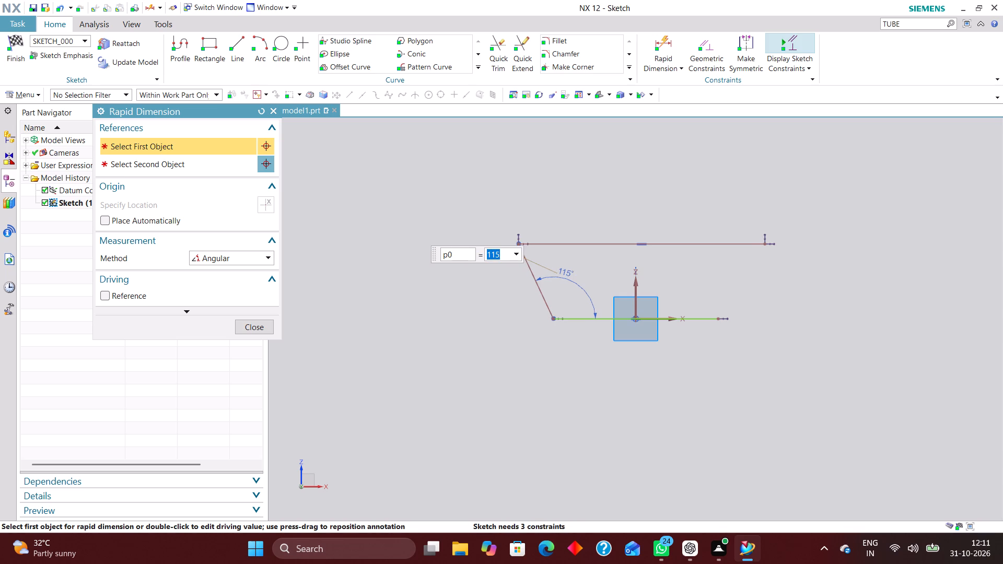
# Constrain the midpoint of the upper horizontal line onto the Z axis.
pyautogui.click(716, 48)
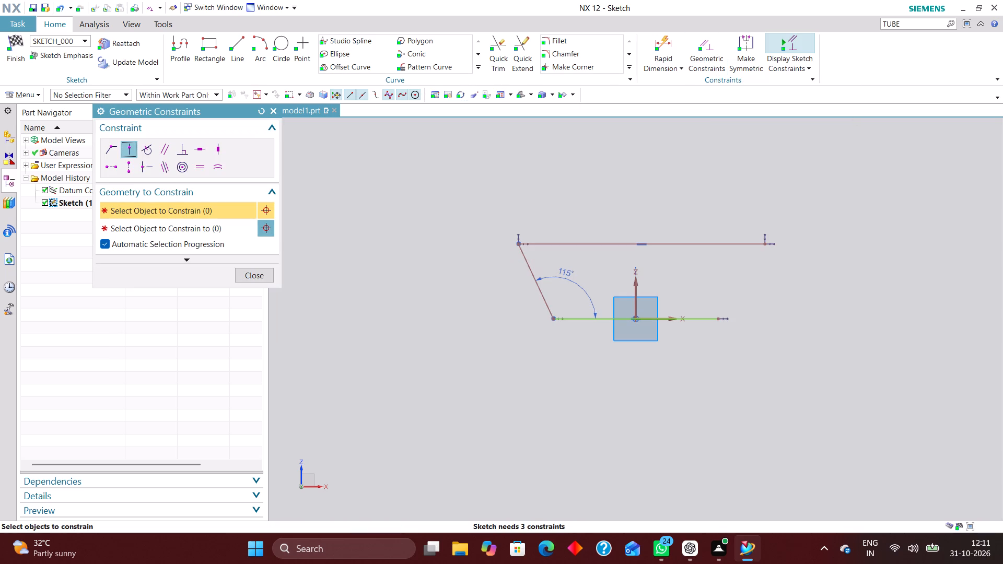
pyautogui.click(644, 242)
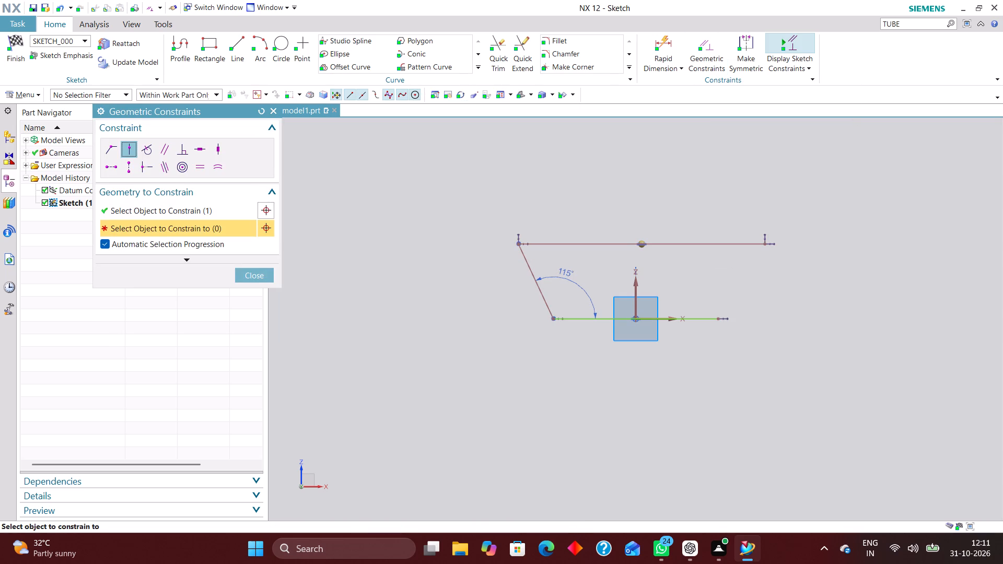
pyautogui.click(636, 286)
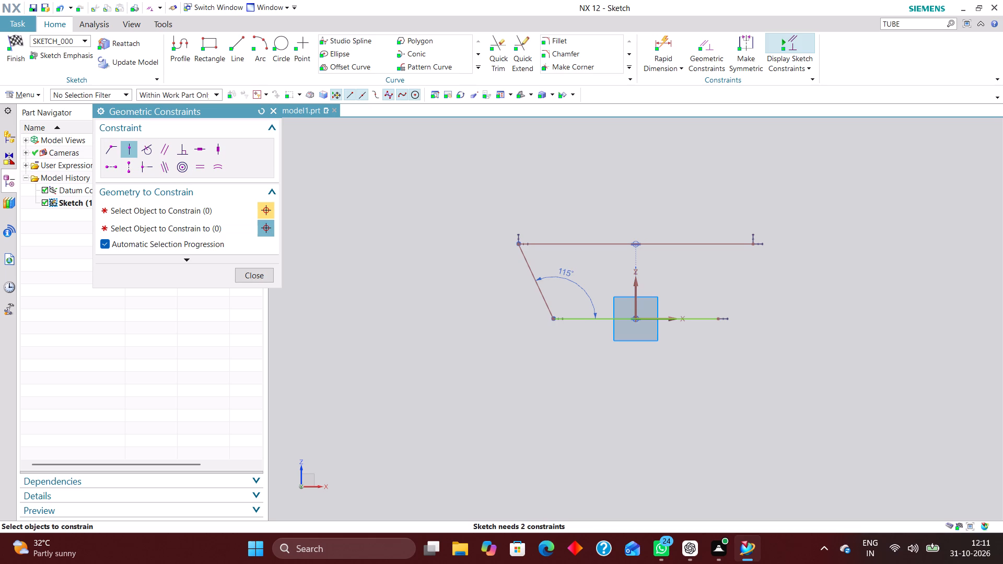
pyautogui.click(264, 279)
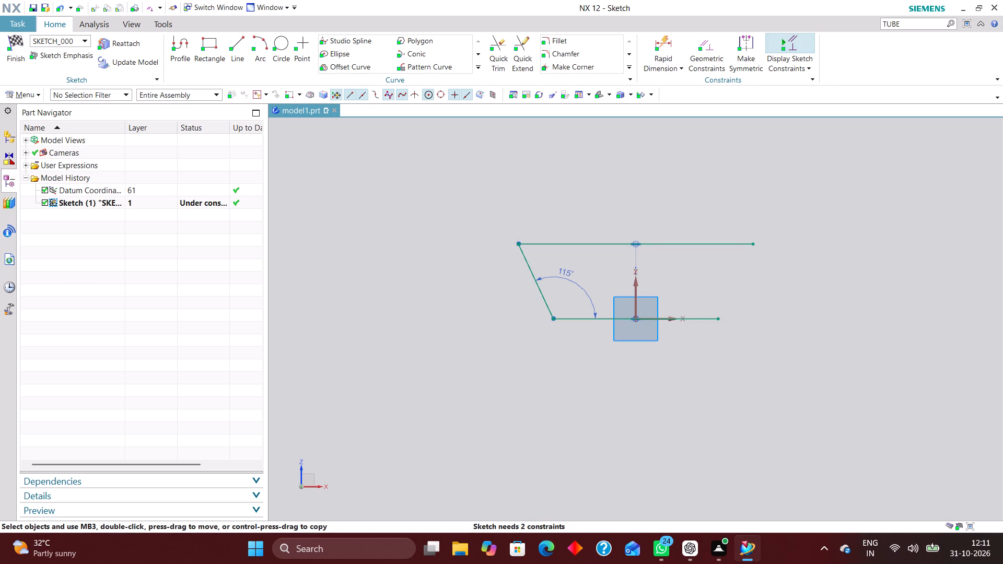
# Delete the upper horizontal line from the sketch.
pyautogui.click(244, 38)
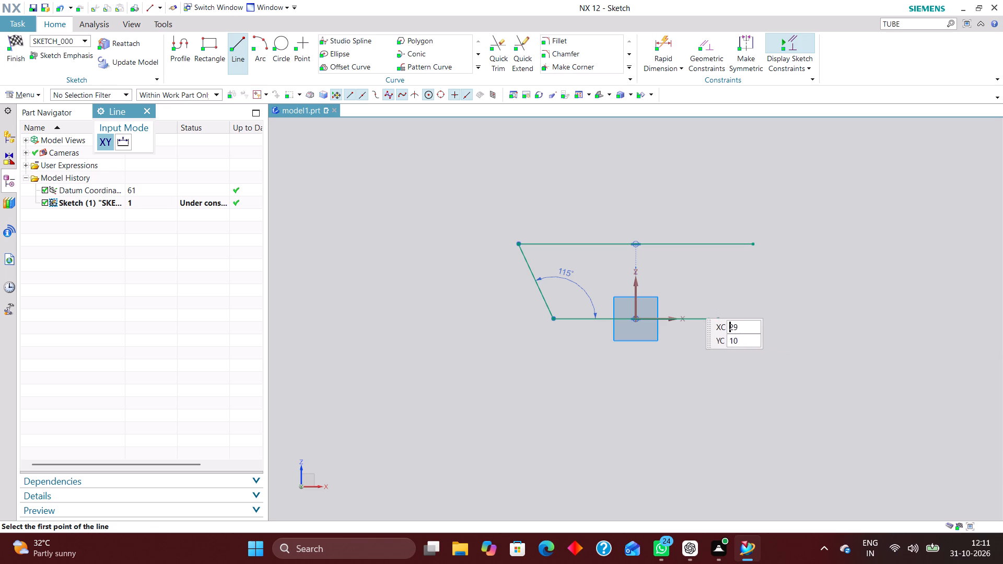
pyautogui.click(150, 107)
pyautogui.moveTo(638, 262); pyautogui.dragTo(585, 259, button='right')
pyautogui.moveTo(682, 243); pyautogui.dragTo(598, 233, button='right')
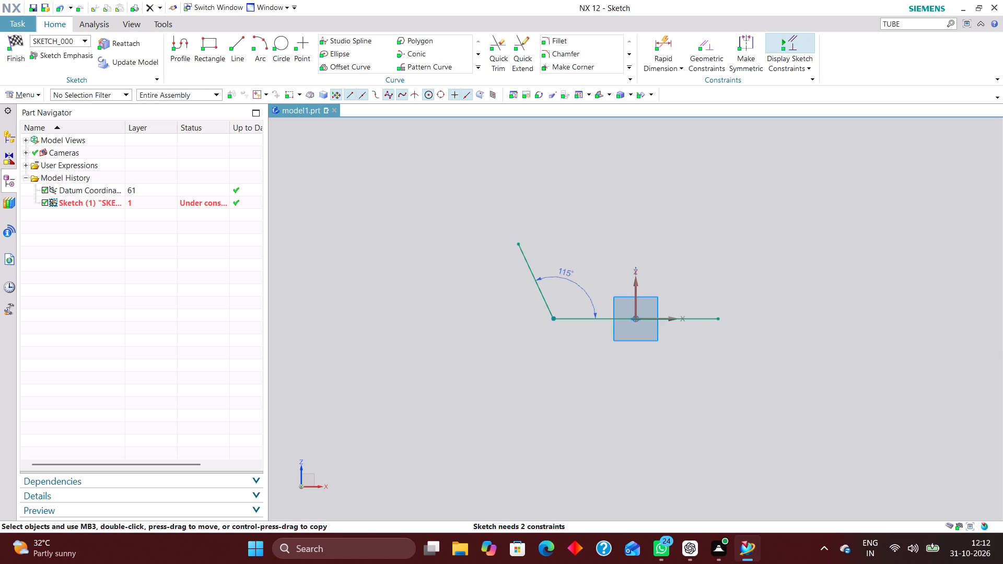
# Draw a vertical line about 19 mm up from the inclined line's upper end, and a long horizontal line rightward from its top.
pyautogui.click(231, 39)
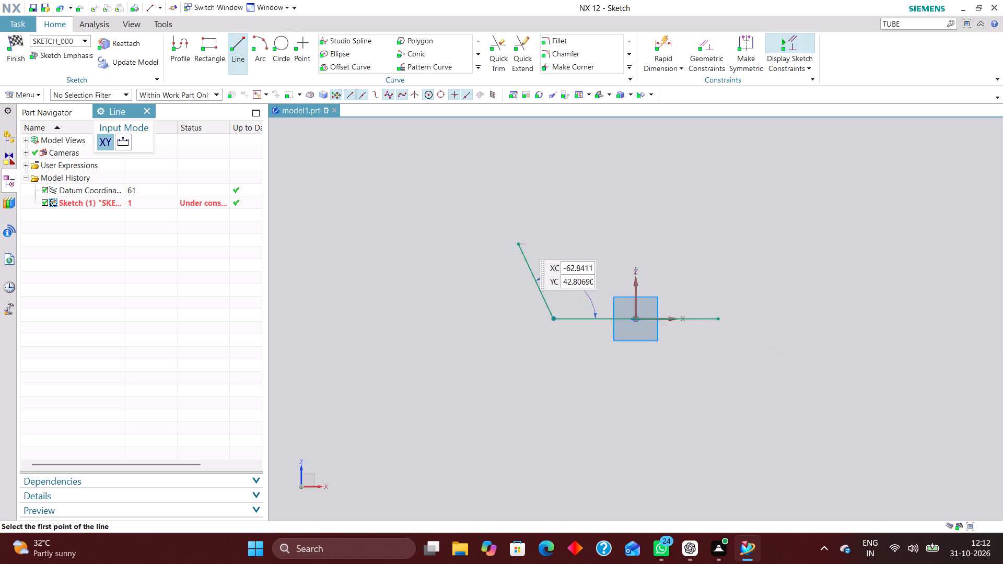
pyautogui.click(517, 241)
pyautogui.click(512, 211)
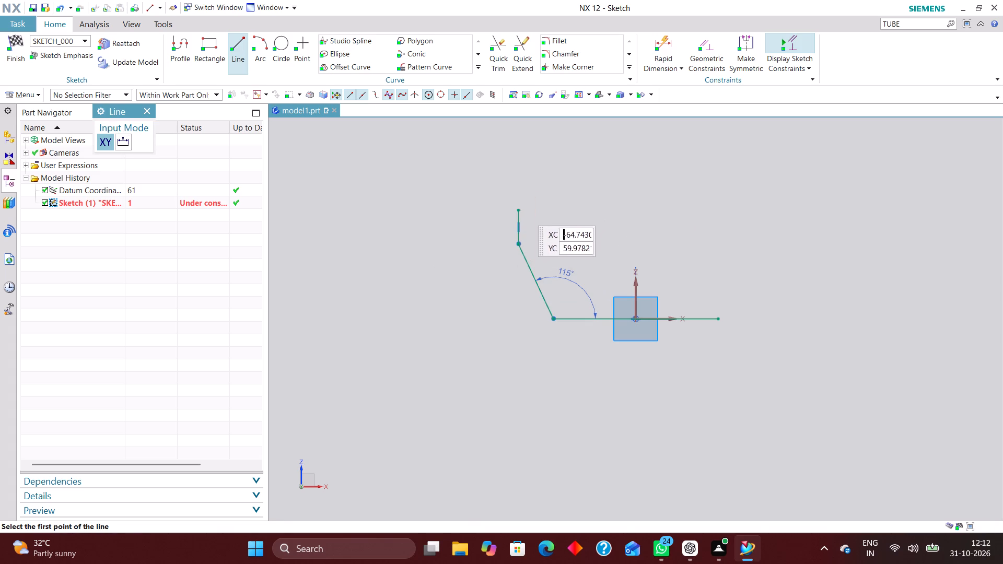
pyautogui.click(520, 209)
pyautogui.click(782, 208)
# Constrain the midpoint of the new top horizontal line onto the Z axis.
pyautogui.click(715, 43)
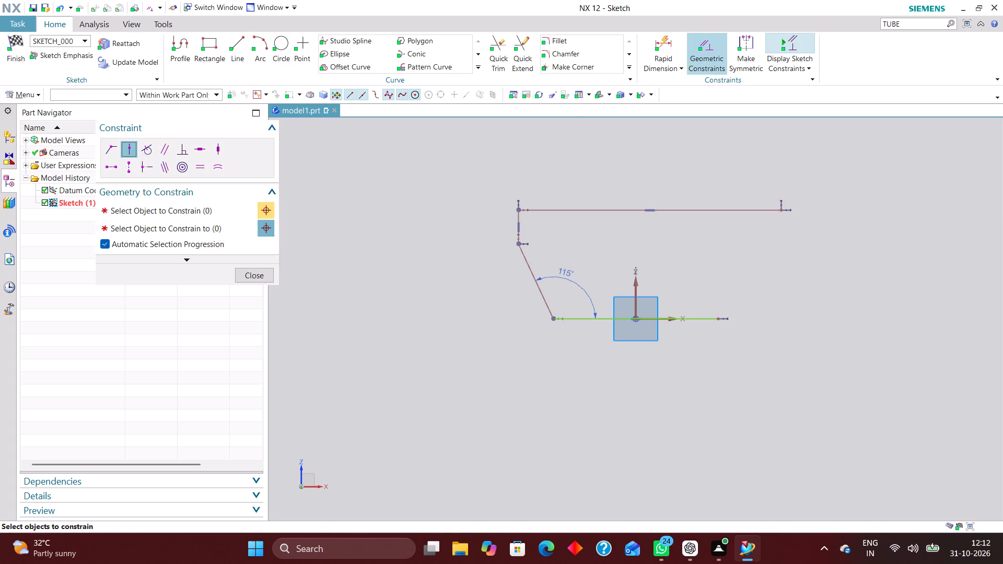
pyautogui.click(650, 206)
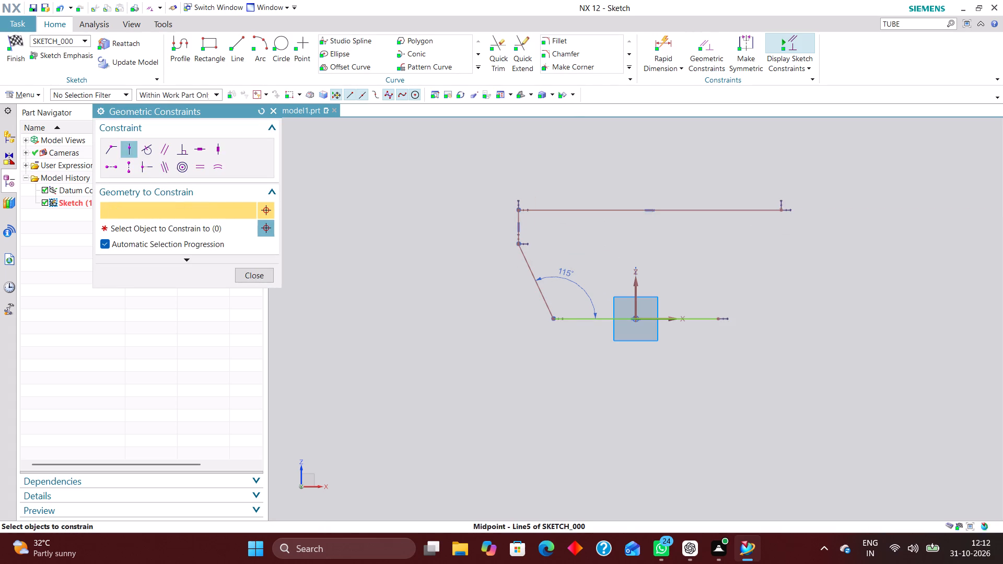
pyautogui.click(634, 290)
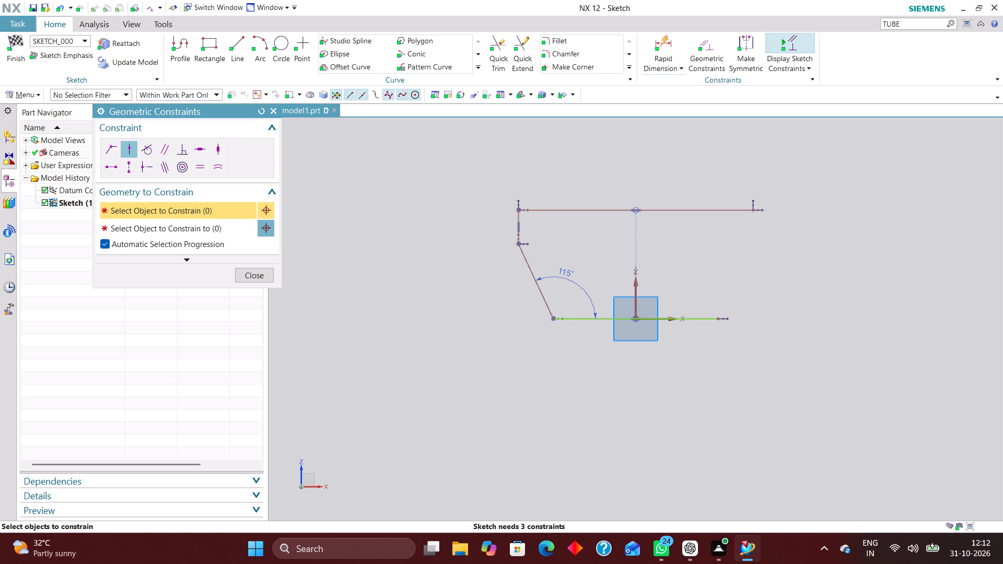
# Dimension the short vertical edge with the Inferred method and set its length to 10 mm.
pyautogui.click(661, 41)
pyautogui.click(253, 254)
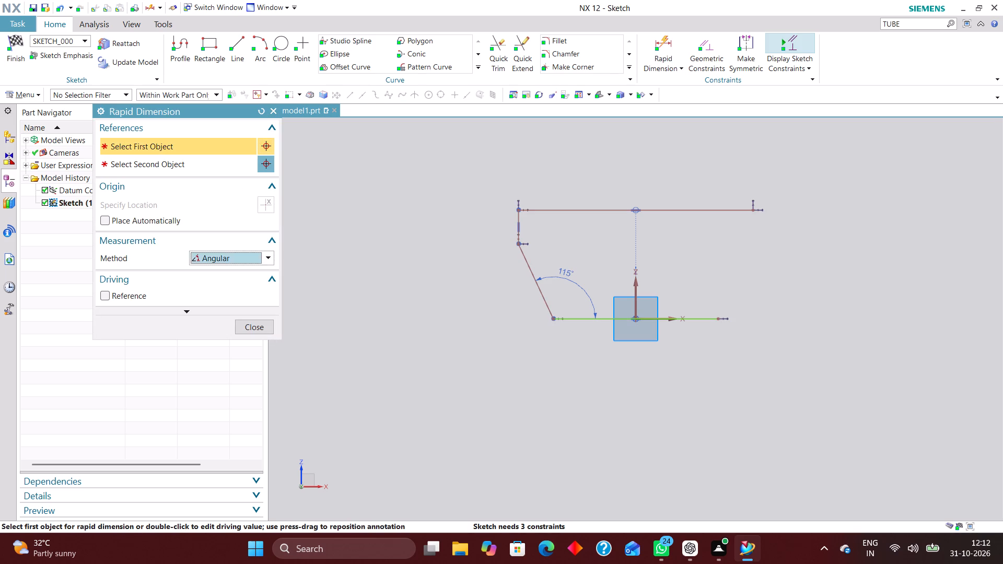
pyautogui.click(253, 275)
pyautogui.scroll(4, 501, 247)
pyautogui.click(541, 222)
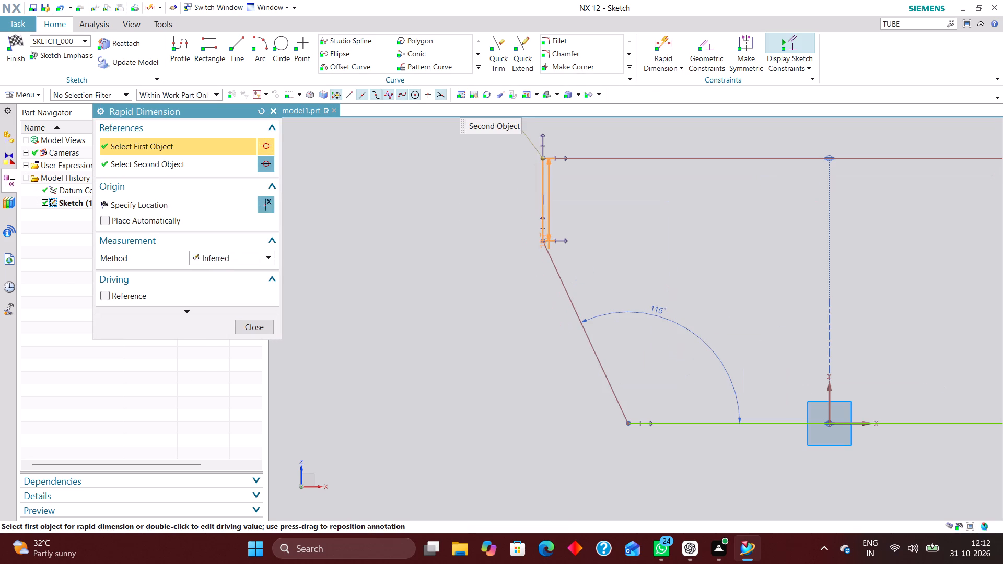
pyautogui.click(438, 200)
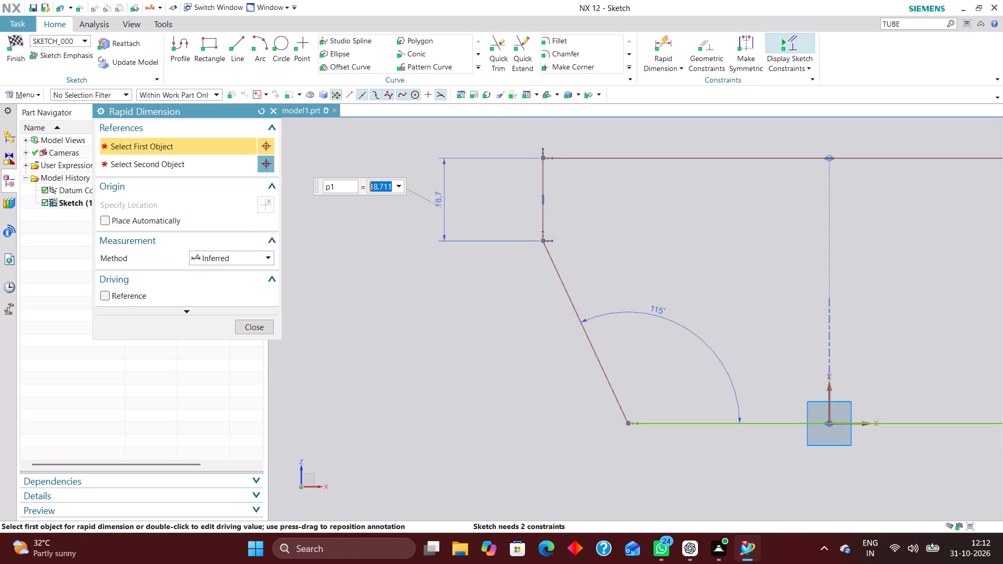
pyautogui.write('10')
pyautogui.press('Return')
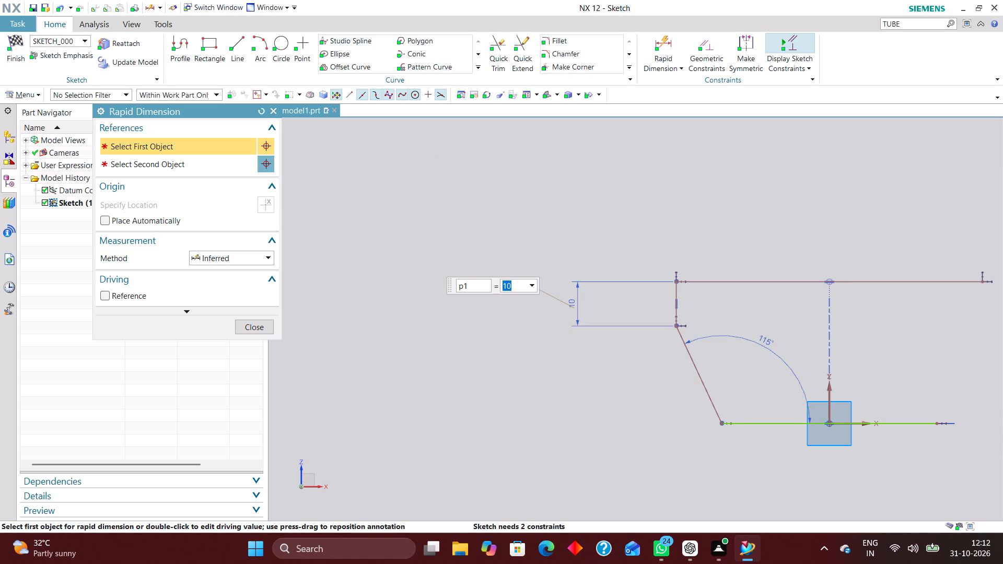
# Dimension the length of the horizontal base line, placing the dimension below it.
pyautogui.scroll(-2, 499, 184)
pyautogui.scroll(2, 687, 344)
pyautogui.click(677, 334)
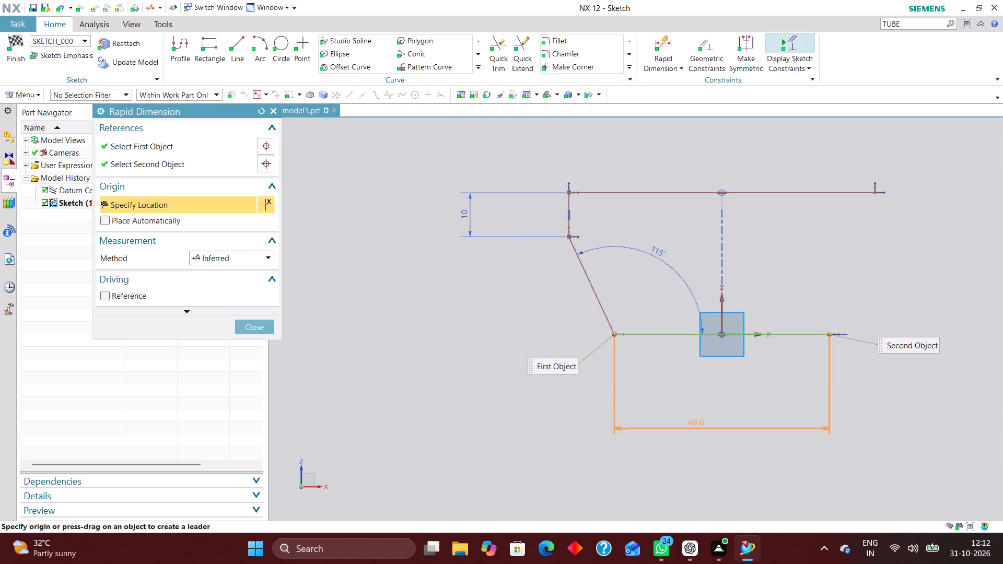
pyautogui.click(696, 422)
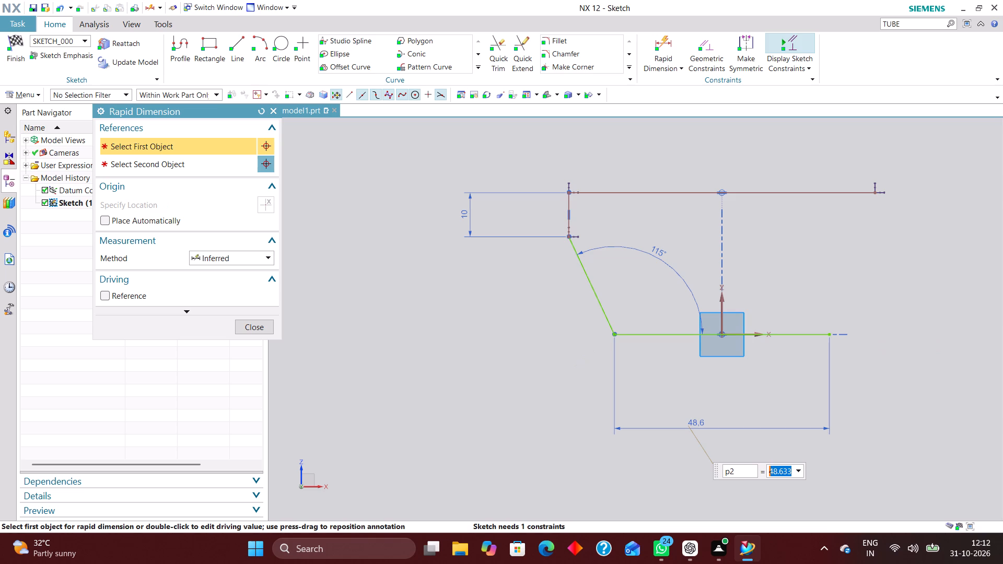
pyautogui.click(265, 331)
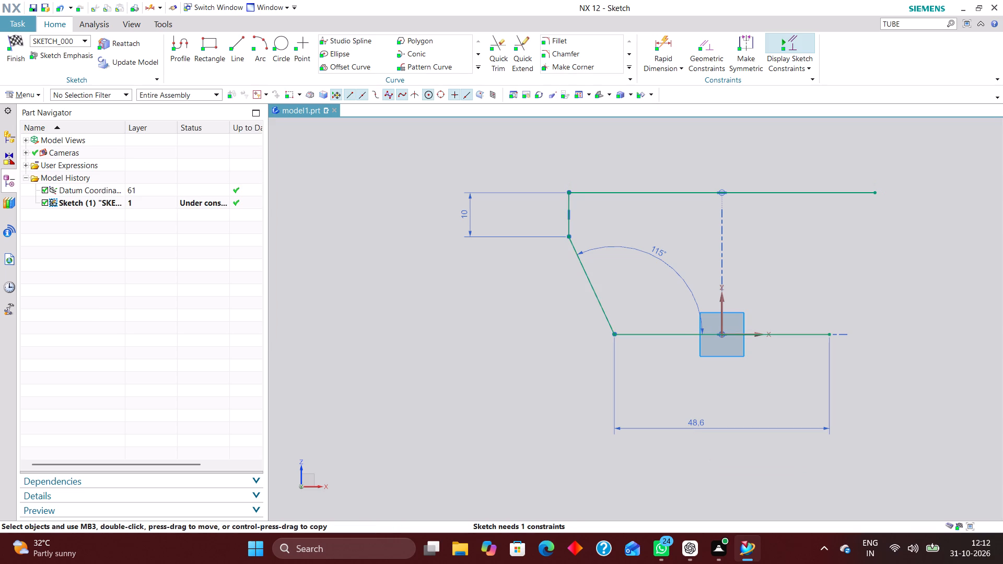
# Delete the length dimension below the horizontal base line.
pyautogui.moveTo(740, 429); pyautogui.dragTo(683, 428, button='right')
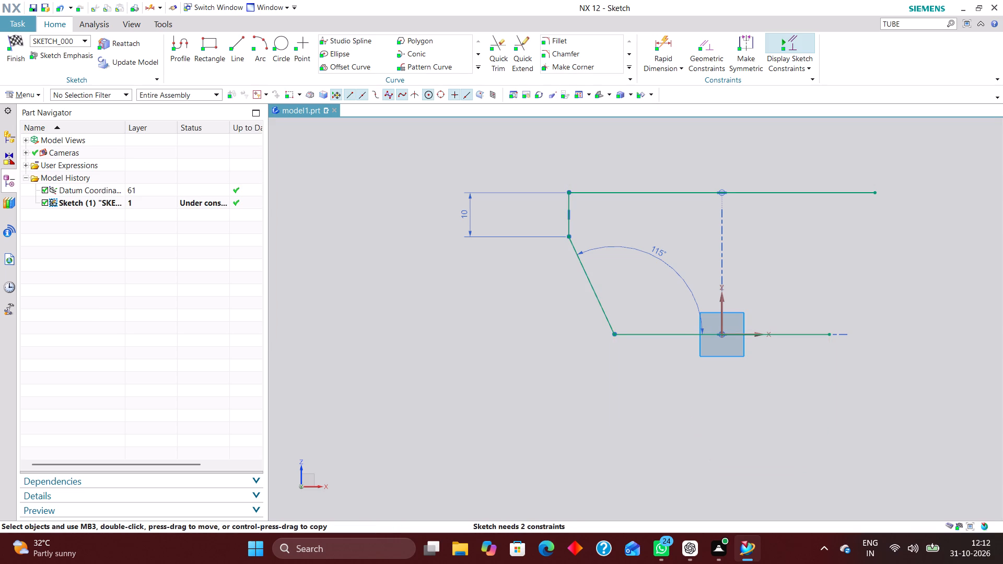
# Dimension the vertical distance between the top line and the base line, left of the profile, and set it to 40 mm.
pyautogui.scroll(-1, 461, 318)
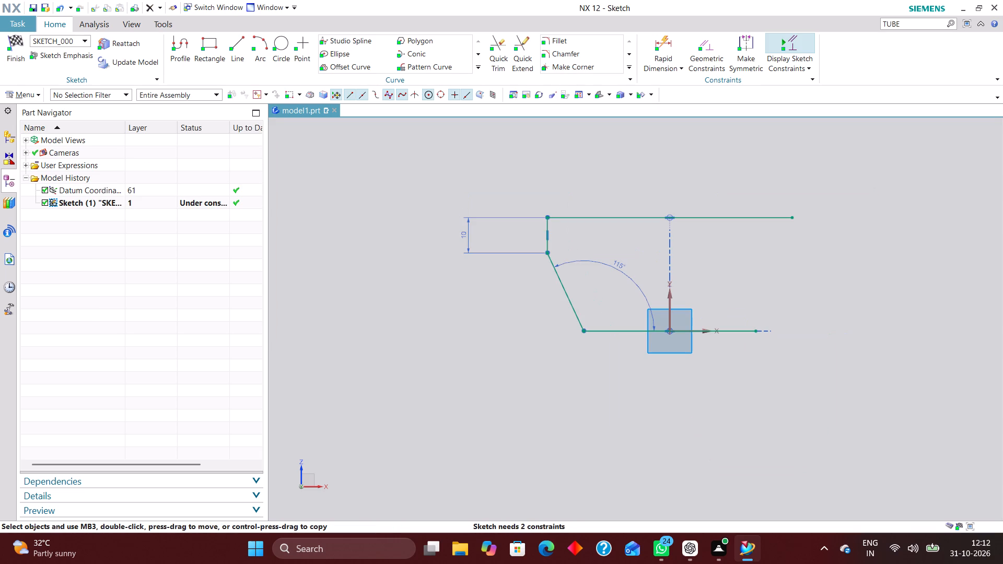
pyautogui.click(662, 40)
pyautogui.click(636, 216)
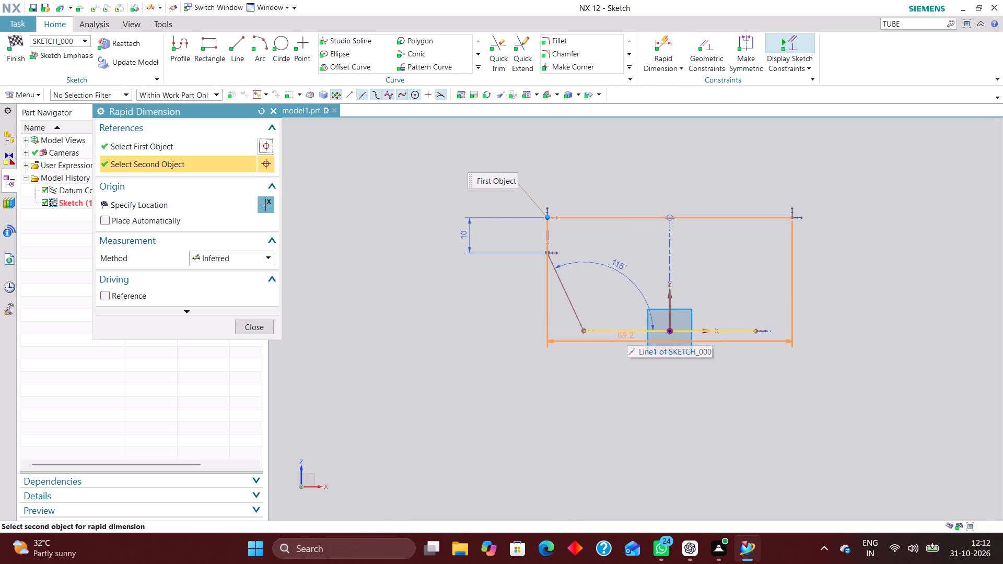
pyautogui.click(627, 331)
pyautogui.click(405, 272)
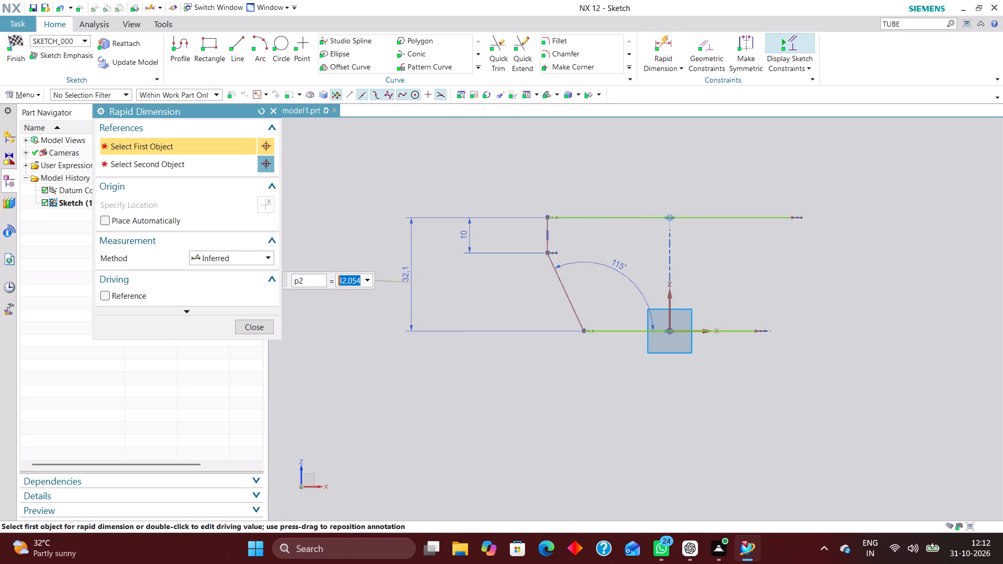
pyautogui.write('40')
pyautogui.press('Return')
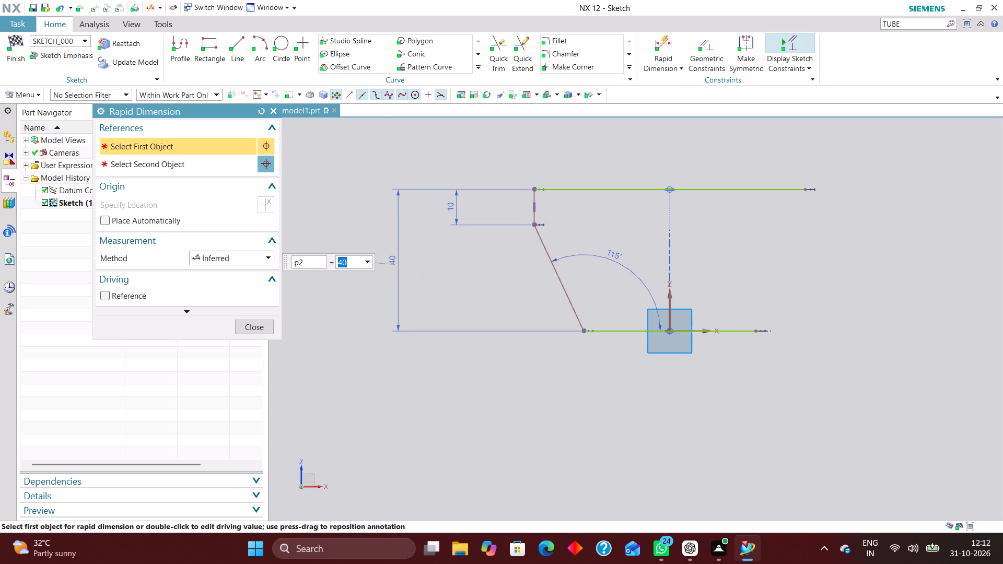
pyautogui.click(248, 327)
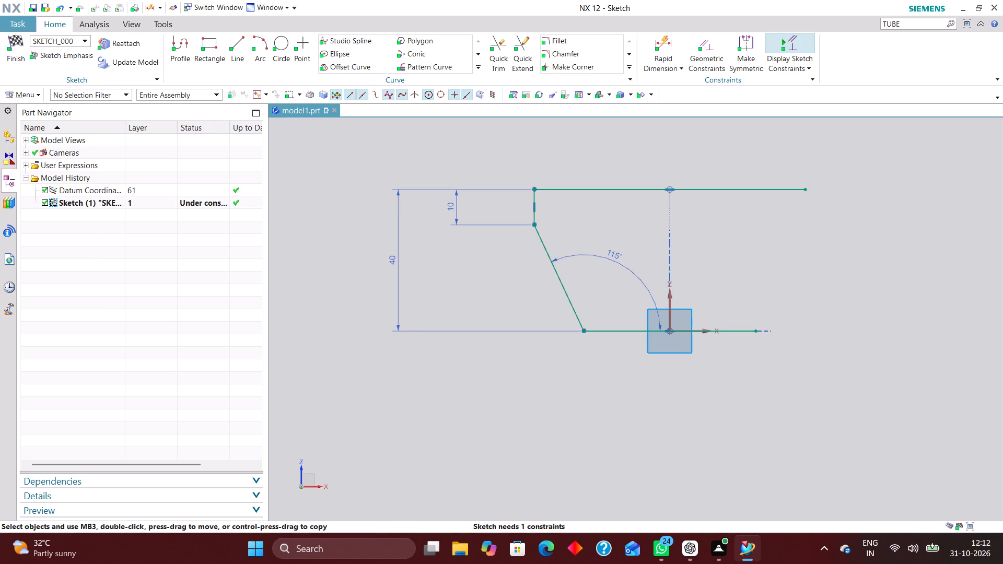
# Draw a vertical line about 10 mm down from the right end of the top horizontal line.
pyautogui.click(243, 44)
pyautogui.click(805, 192)
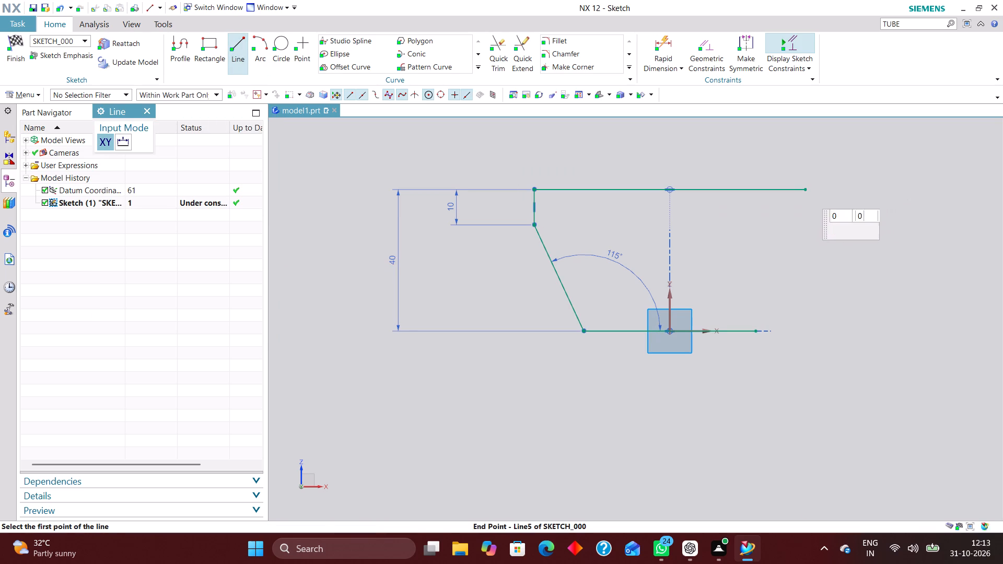
pyautogui.click(803, 224)
# Dimension the horizontal distance between the two short vertical edges, placed below the profile, and set it to 120 mm.
pyautogui.click(670, 41)
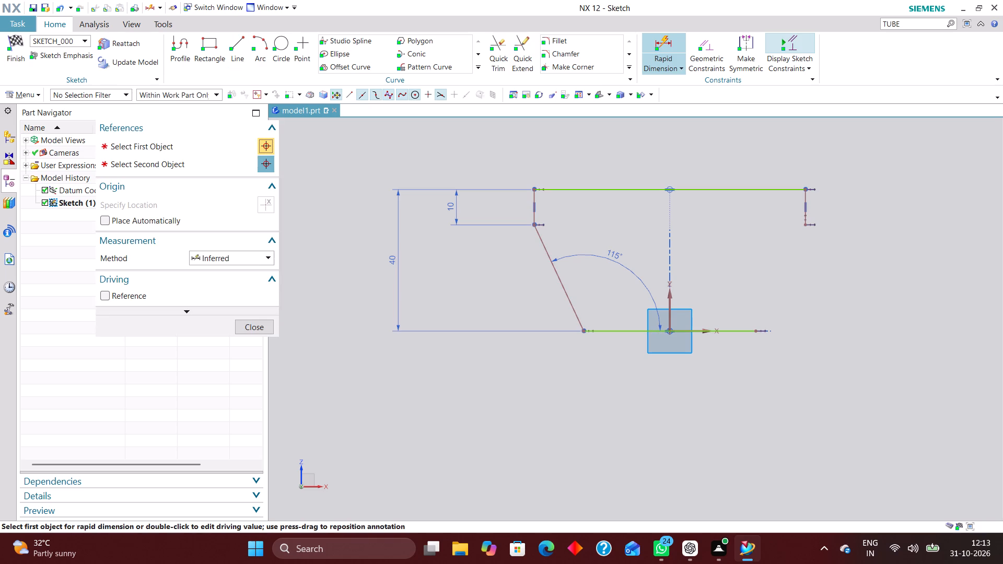
pyautogui.click(533, 214)
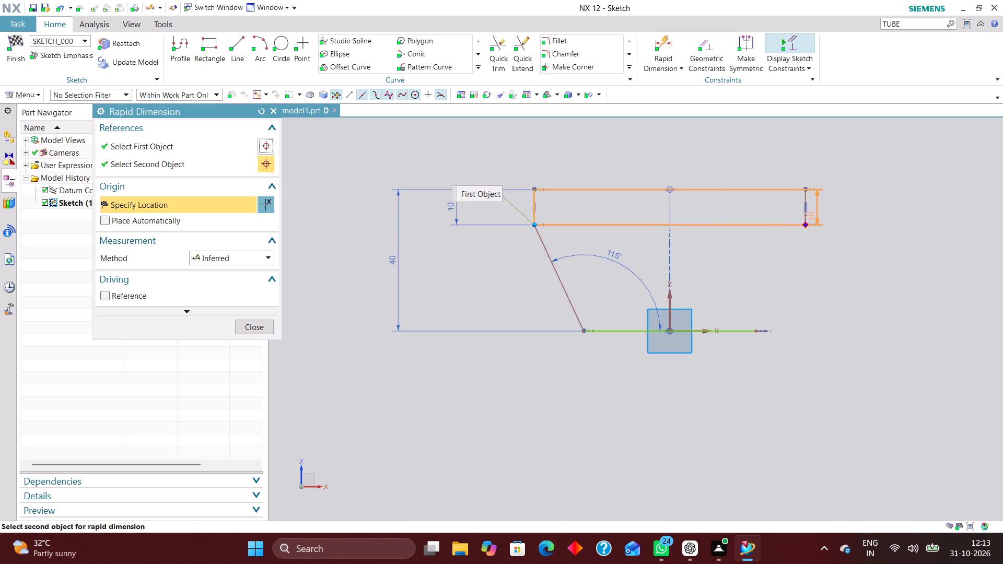
pyautogui.click(808, 217)
pyautogui.click(670, 426)
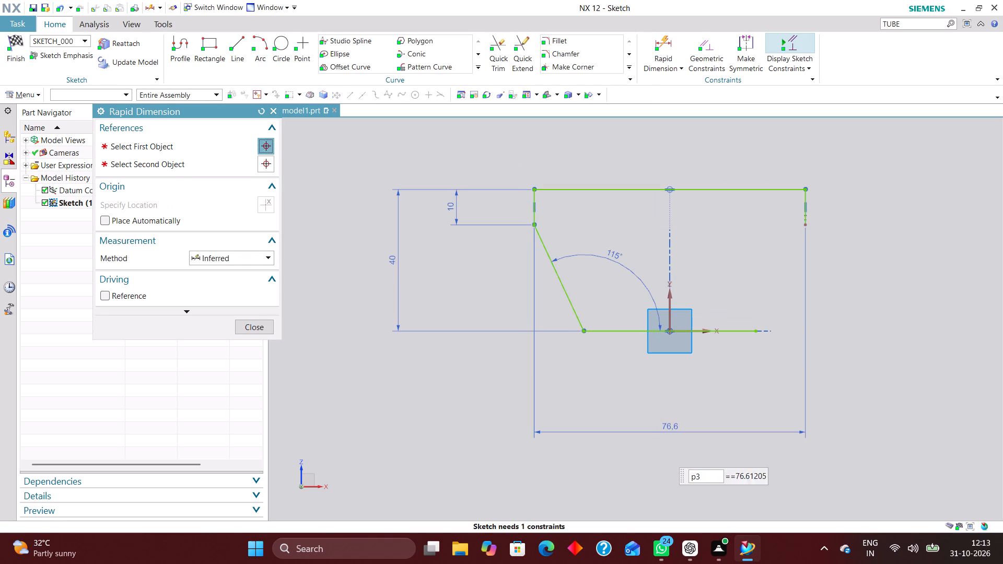
pyautogui.write('120')
pyautogui.press('Return')
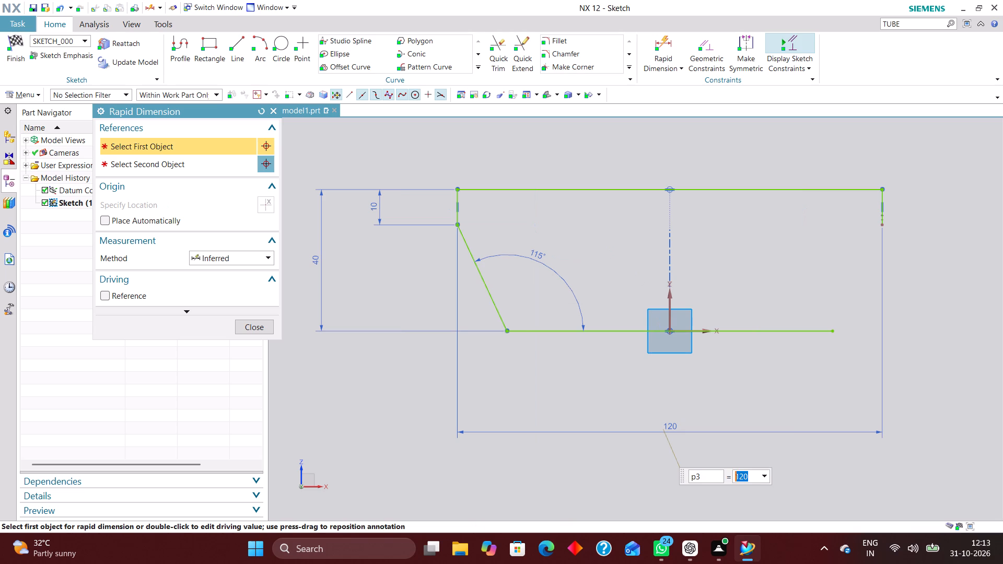
pyautogui.click(252, 328)
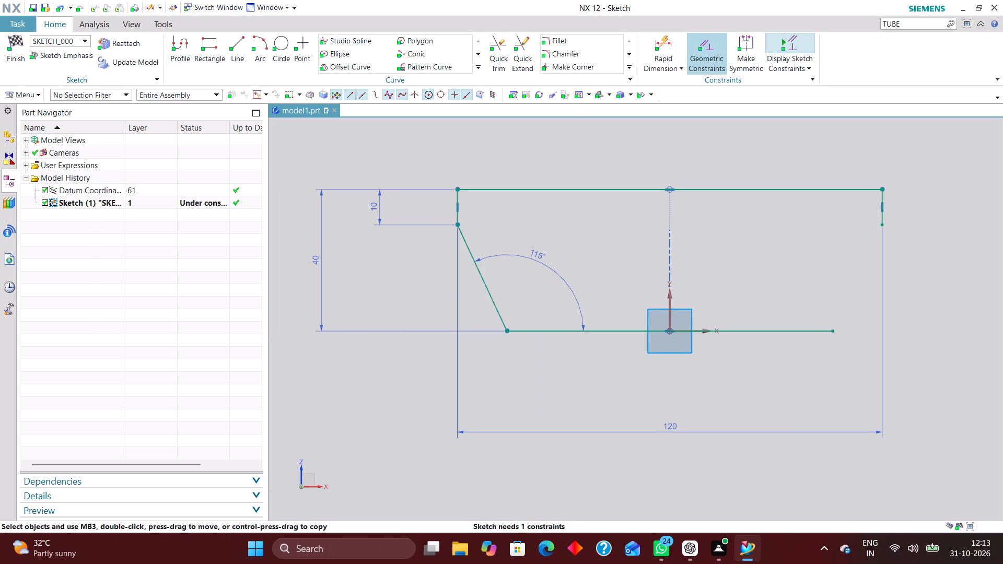
# Apply an Equal Length constraint between the left and right short vertical edges.
pyautogui.click(720, 44)
pyautogui.click(197, 168)
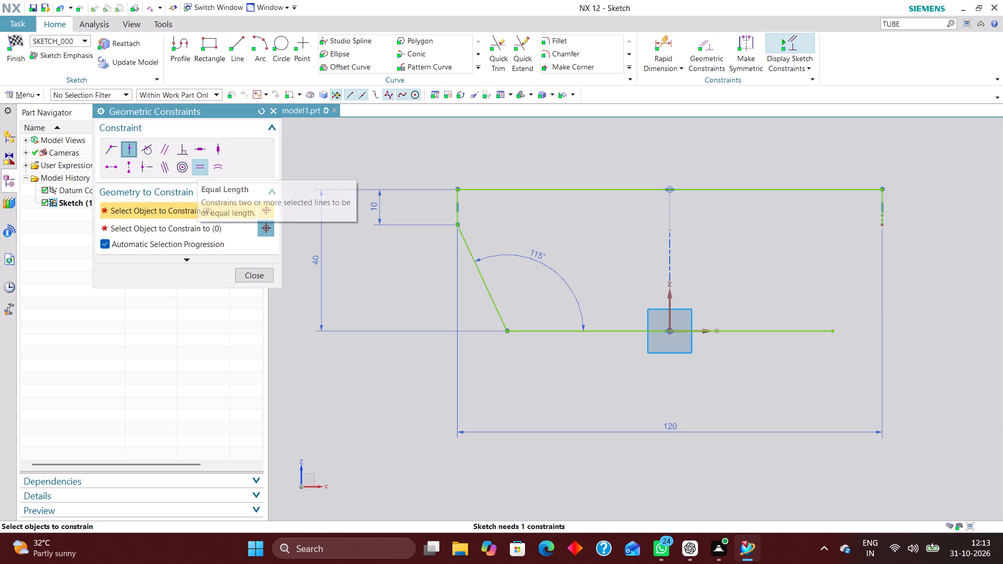
pyautogui.click(454, 216)
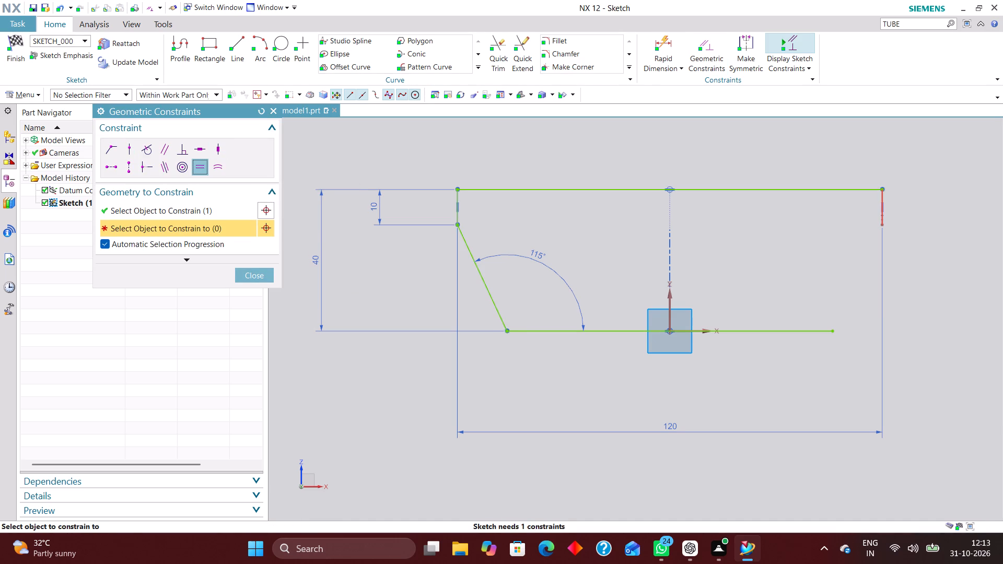
pyautogui.click(886, 199)
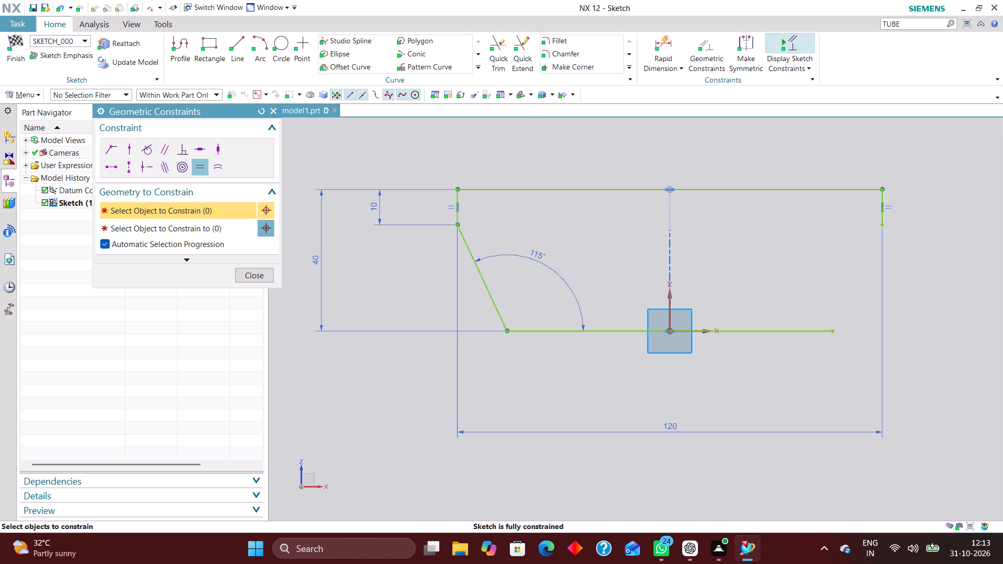
pyautogui.click(259, 271)
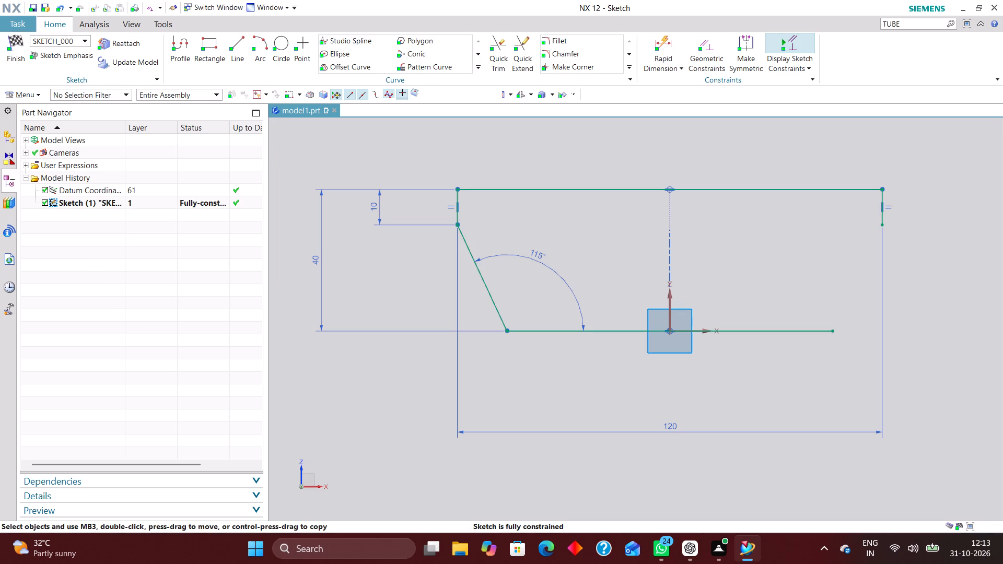
# Close the profile with an inclined line from the base line's right end to the right vertical edge's lower end, and finish the sketch.
pyautogui.click(240, 42)
pyautogui.click(836, 332)
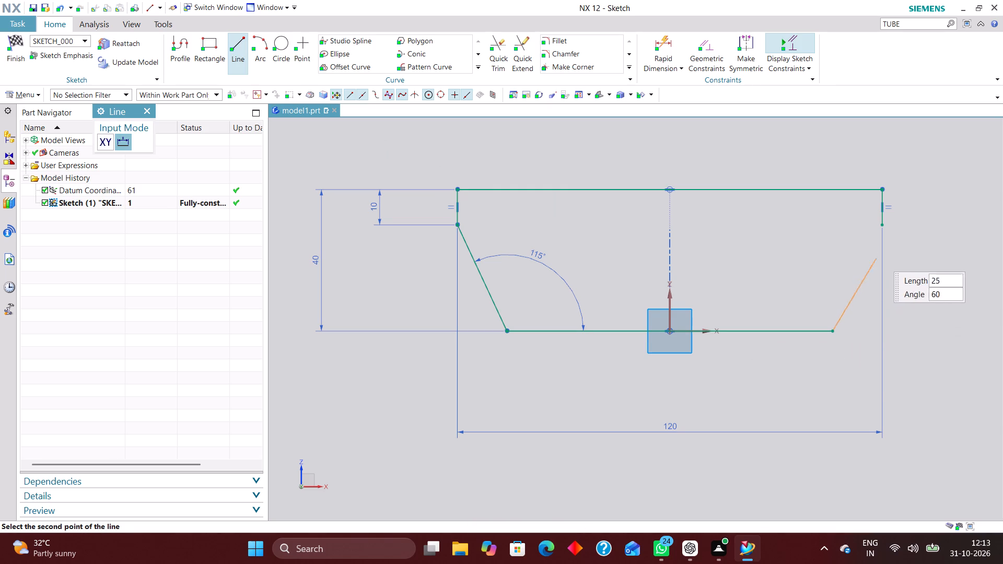
pyautogui.click(883, 221)
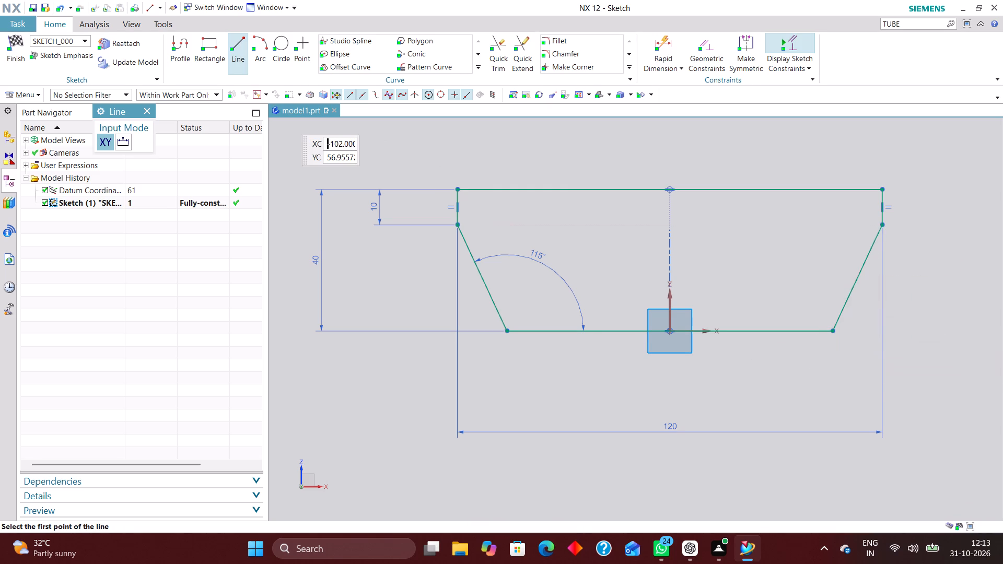
pyautogui.click(148, 110)
pyautogui.scroll(-1, 616, 266)
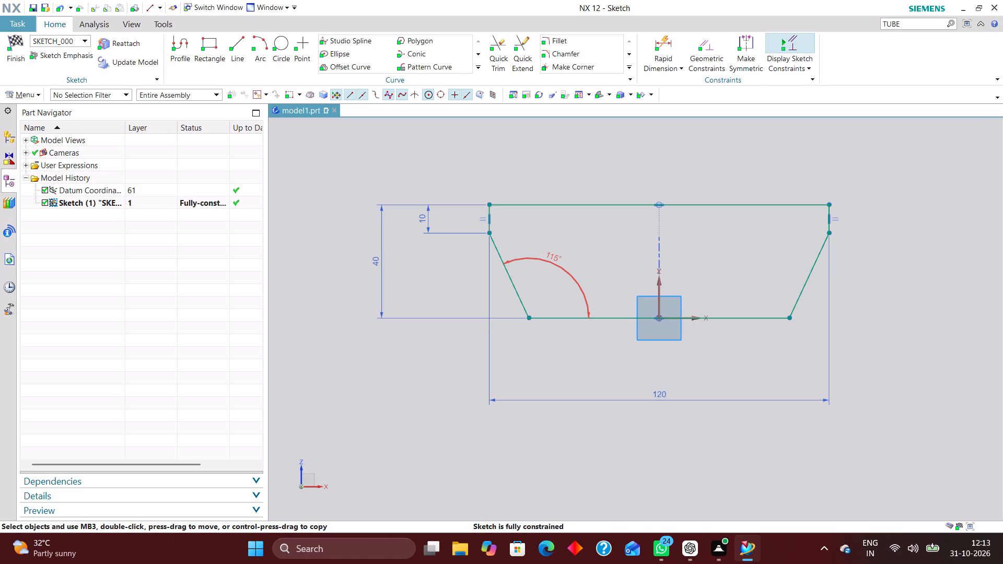
pyautogui.scroll(-2, 609, 256)
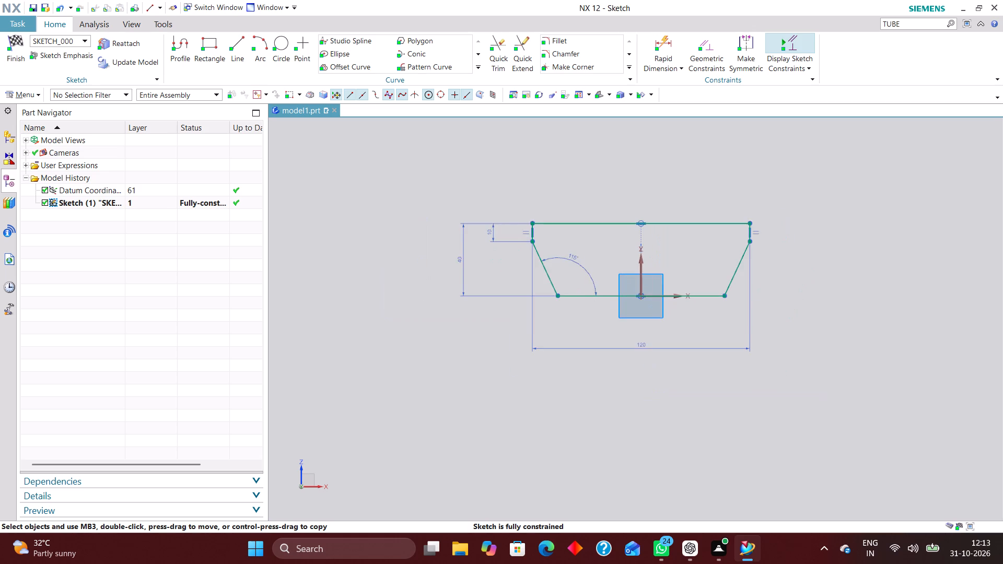
pyautogui.scroll(1, 517, 222)
pyautogui.click(21, 39)
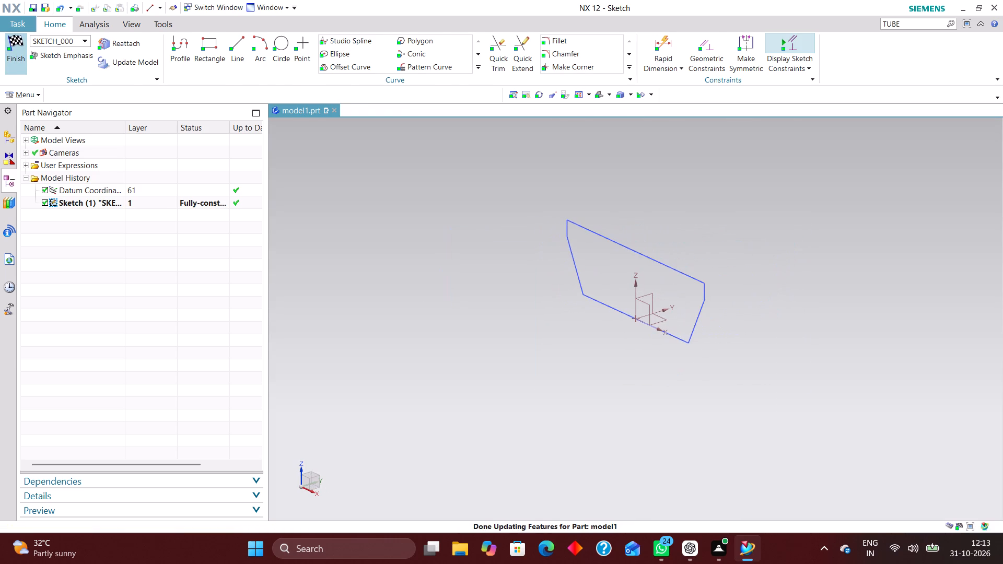
# Extrude the six-line profile with a Symmetric Value end distance of 290/2 mm and Boolean set to None.
pyautogui.click(143, 42)
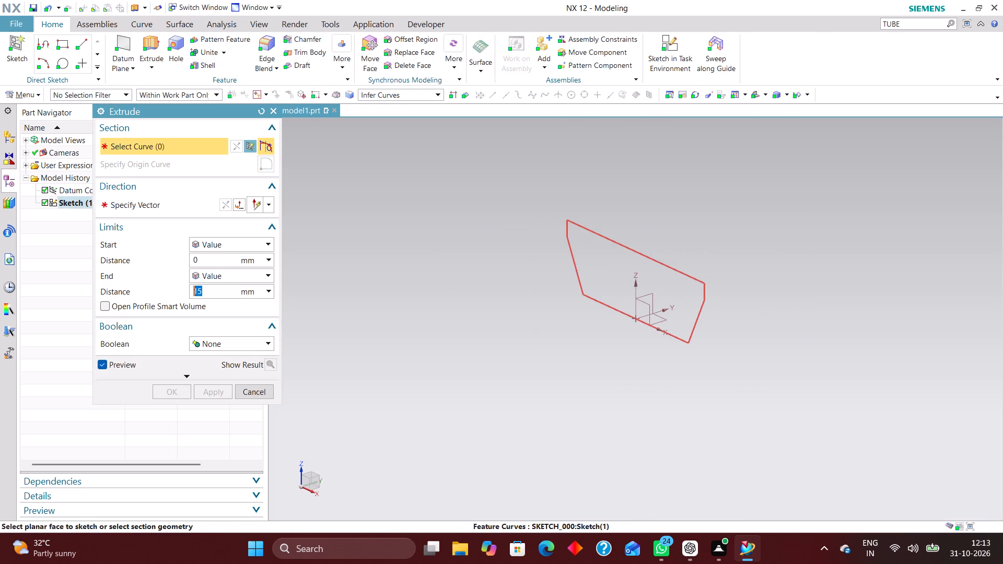
pyautogui.click(598, 232)
pyautogui.click(231, 241)
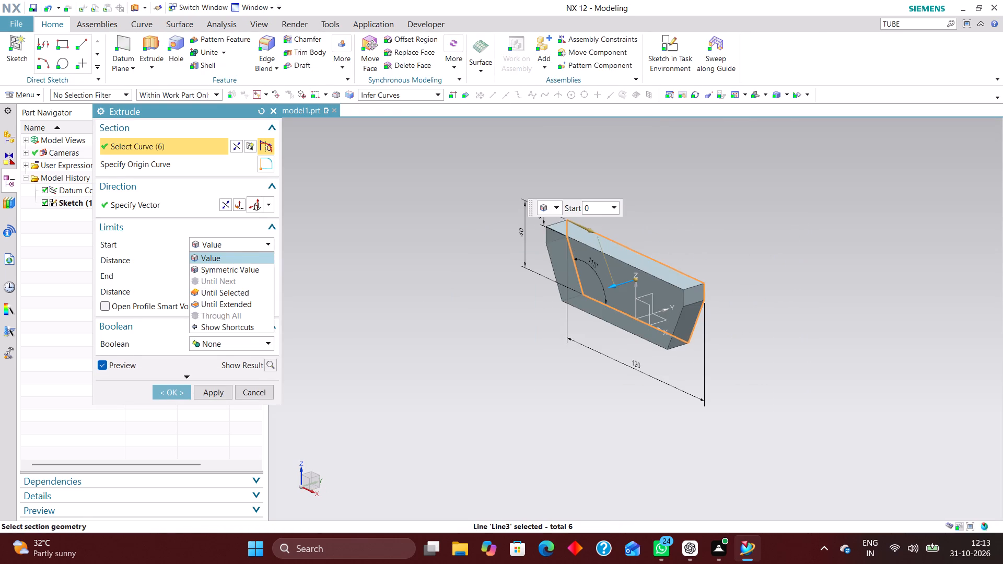
pyautogui.click(241, 270)
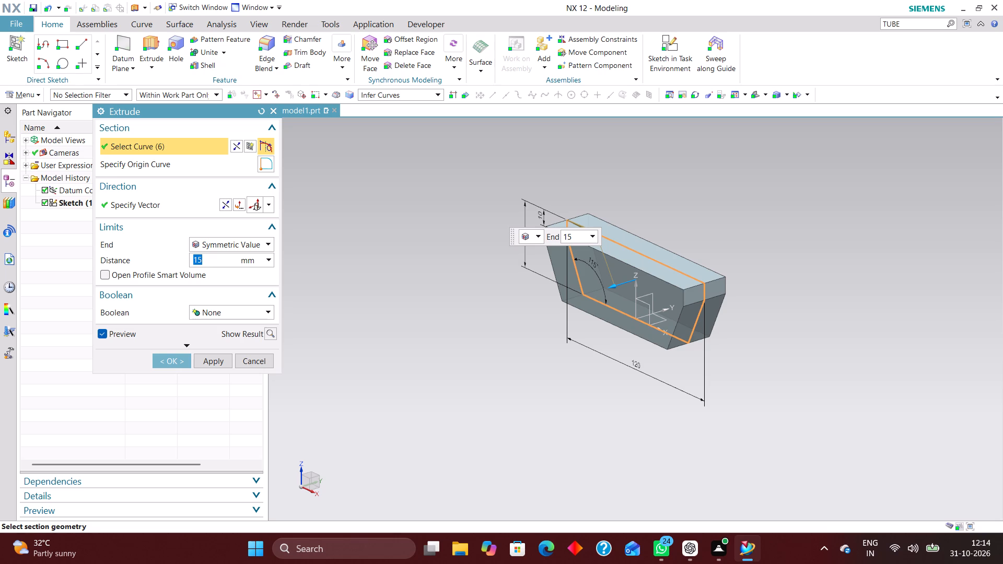
pyautogui.write('290')
pyautogui.write('/2')
pyautogui.press('Return')
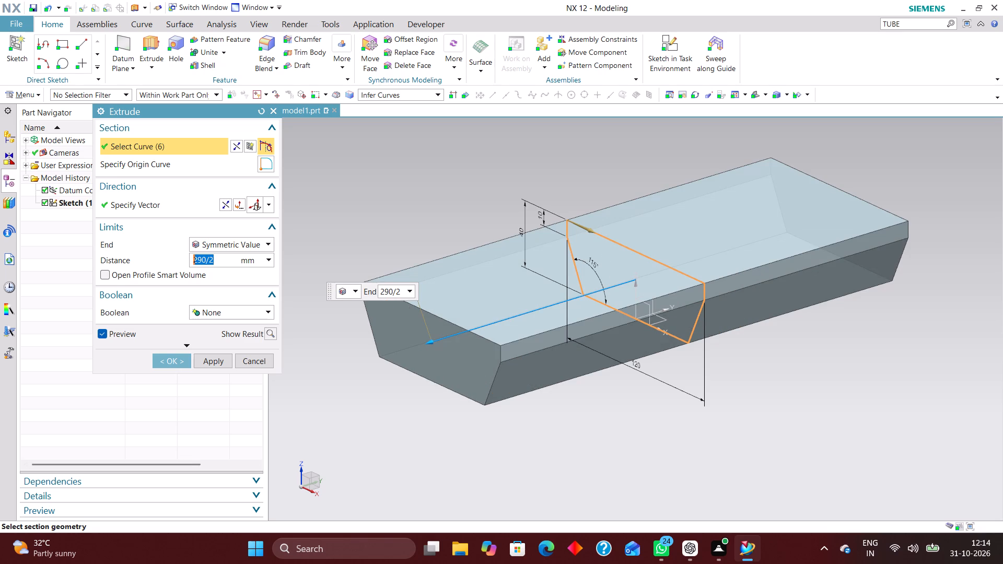
pyautogui.scroll(-1, 597, 251)
pyautogui.click(170, 365)
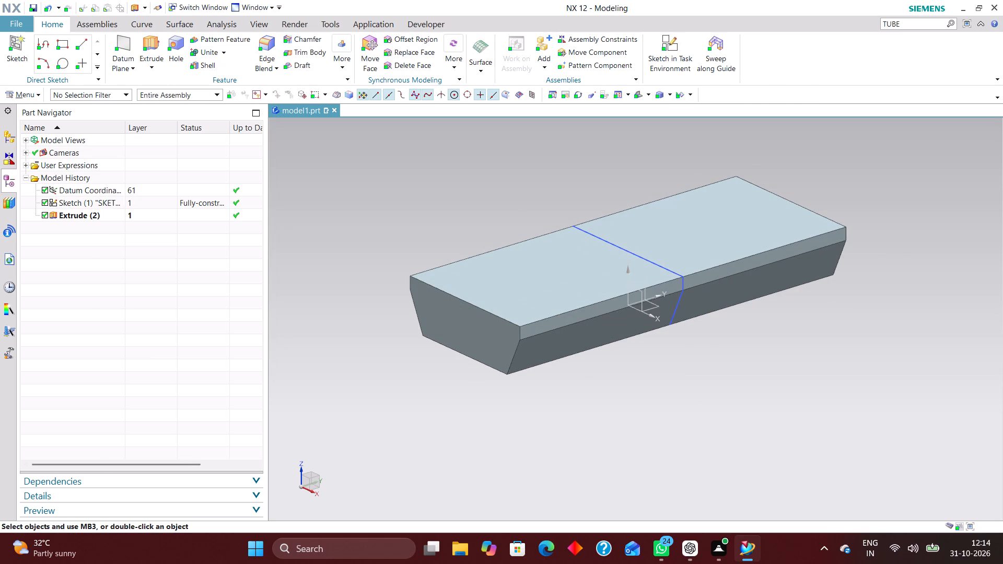
# Hide the cross-section sketch on the extruded base.
pyautogui.moveTo(681, 297); pyautogui.dragTo(681, 358, button='right')
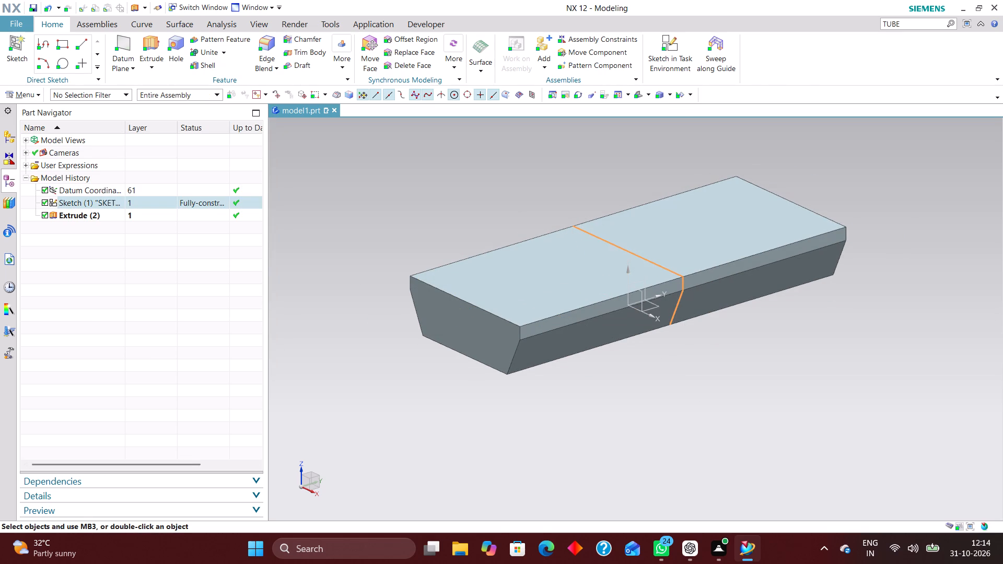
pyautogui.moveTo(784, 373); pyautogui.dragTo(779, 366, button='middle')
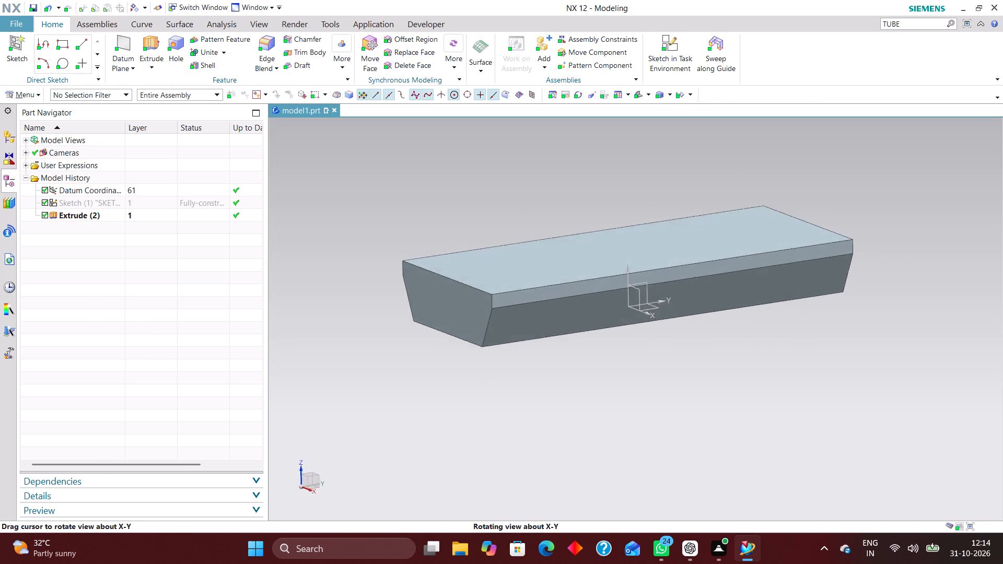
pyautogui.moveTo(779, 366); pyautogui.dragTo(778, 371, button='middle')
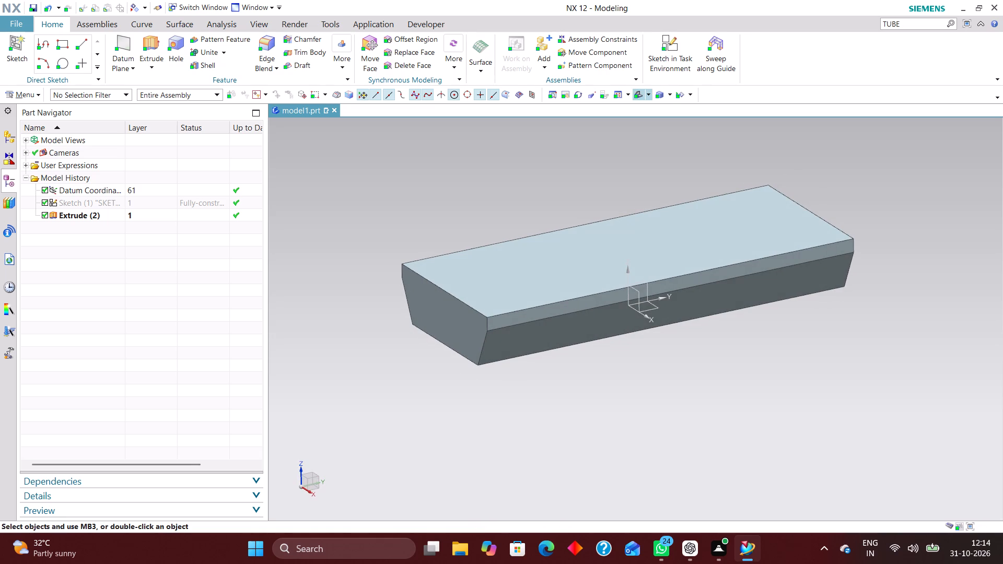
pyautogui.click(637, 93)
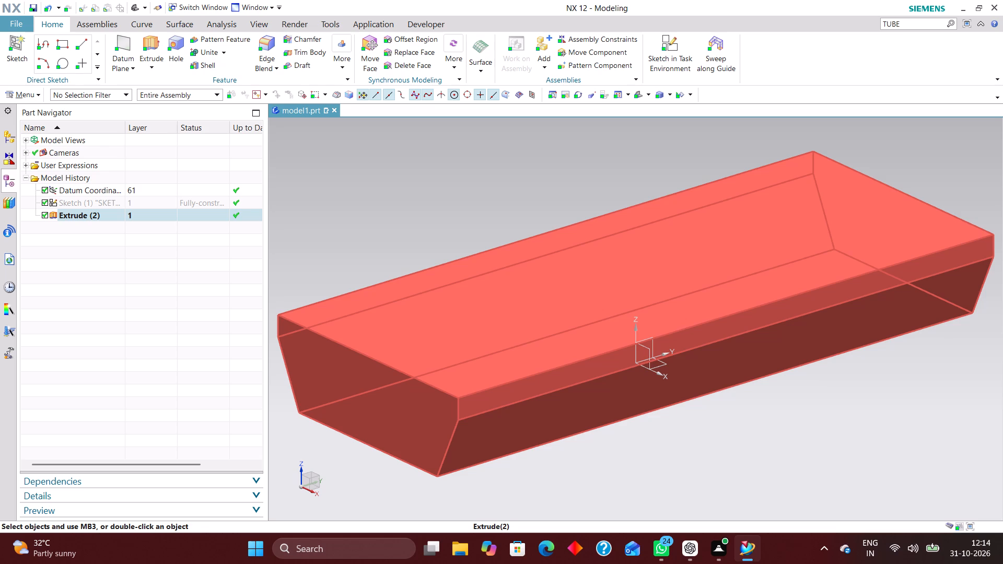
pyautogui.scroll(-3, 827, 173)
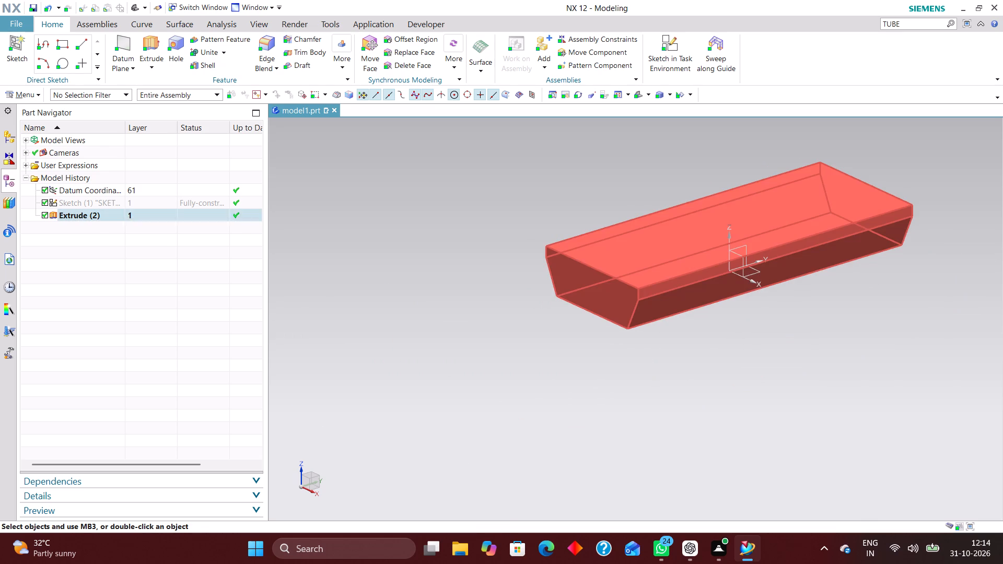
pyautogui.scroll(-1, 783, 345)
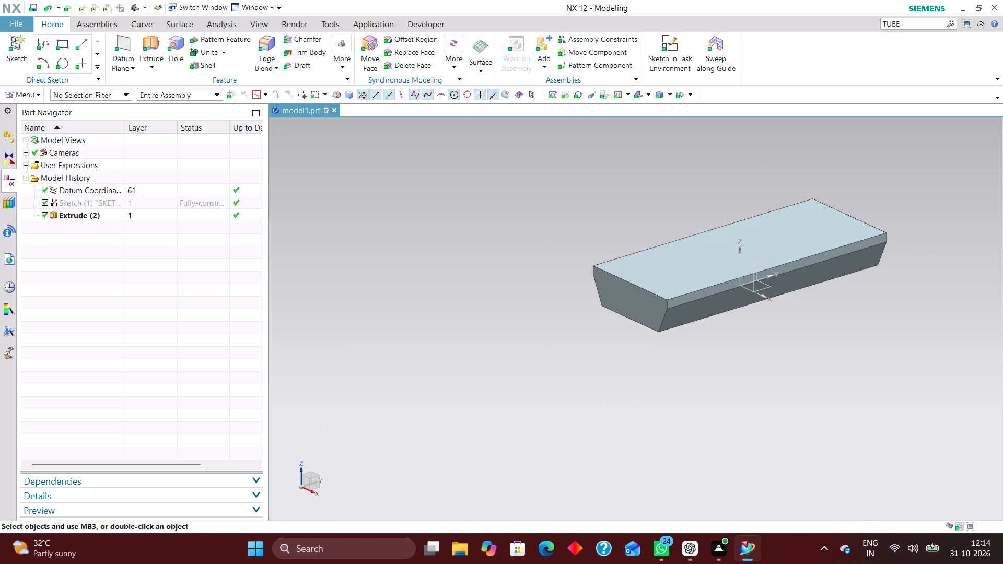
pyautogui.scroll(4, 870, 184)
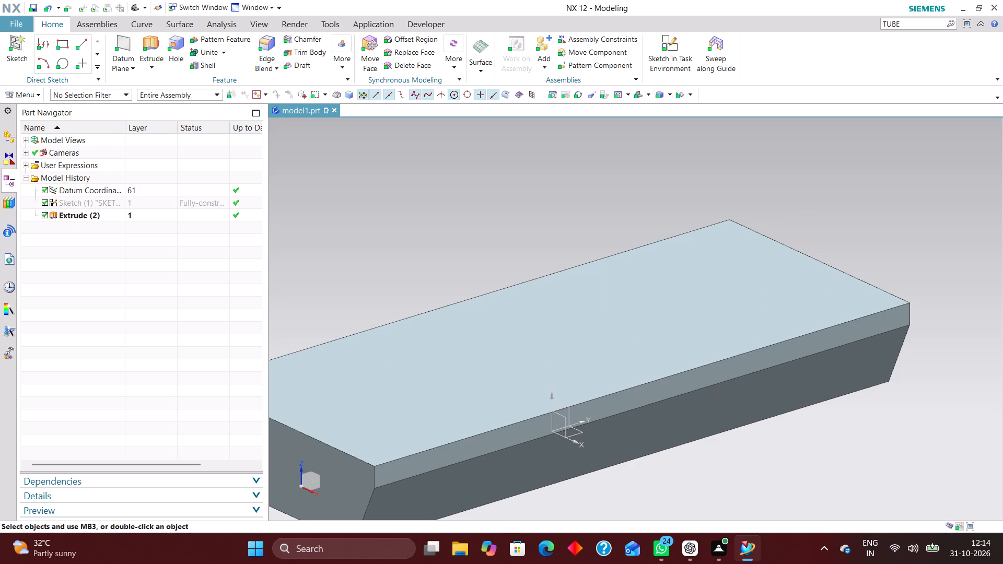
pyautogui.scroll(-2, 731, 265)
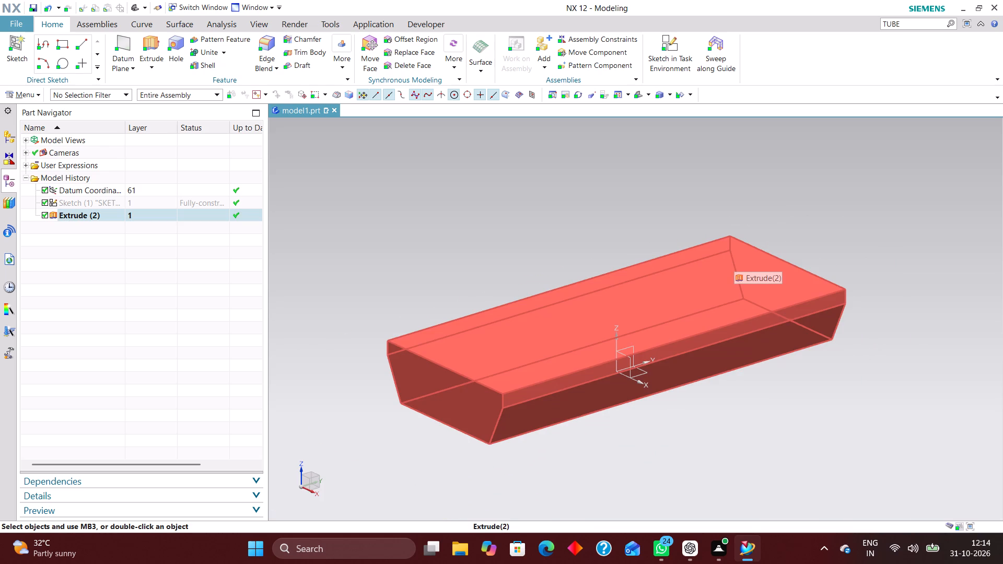
# Start a new sketch in the task environment on the XZ datum plane, facing the base's tapered cross-section.
pyautogui.scroll(-1, 749, 382)
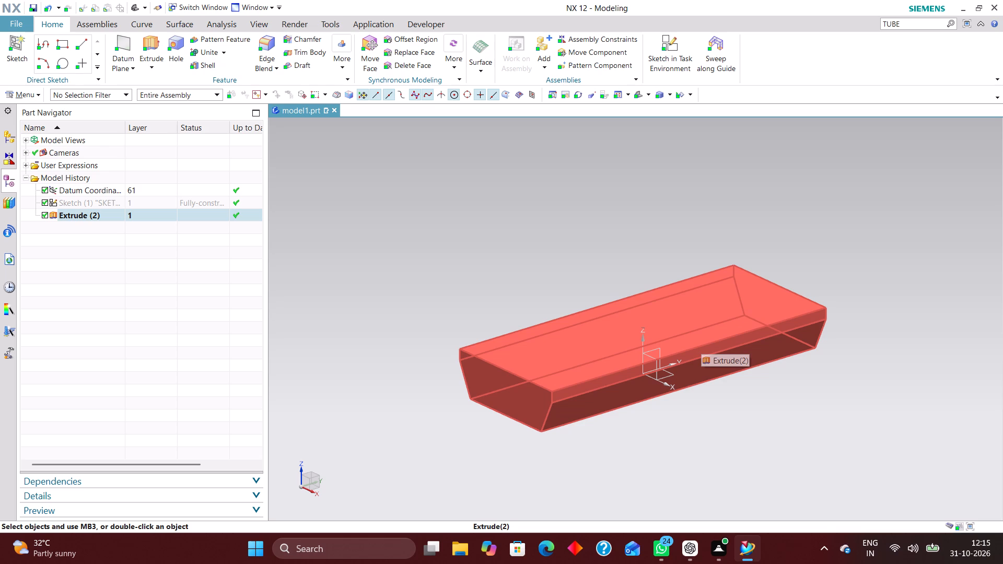
pyautogui.click(679, 46)
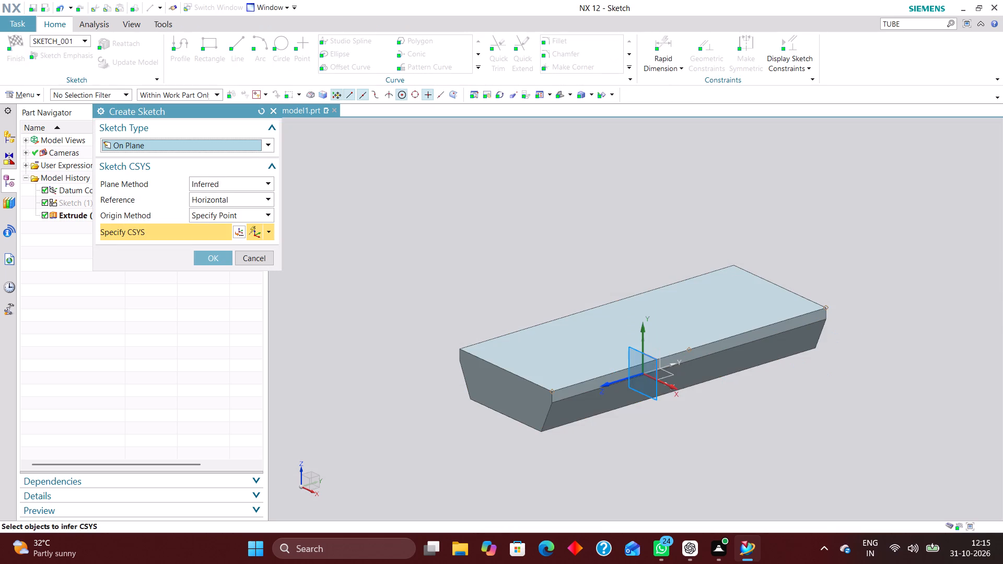
pyautogui.click(655, 364)
pyautogui.click(216, 254)
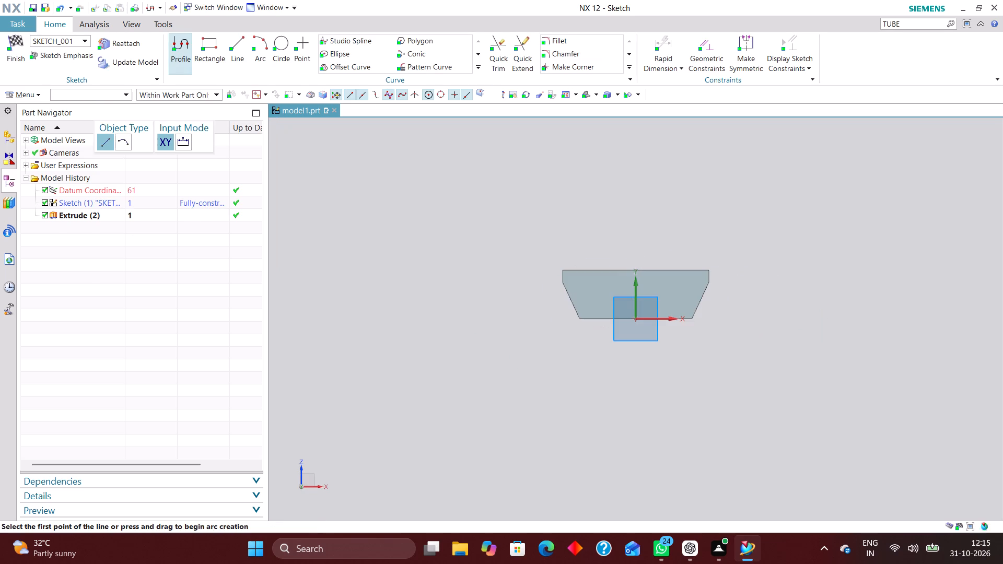
# Draw a horizontal line about 120 mm long a short distance above the base's top edge.
pyautogui.scroll(-1, 585, 374)
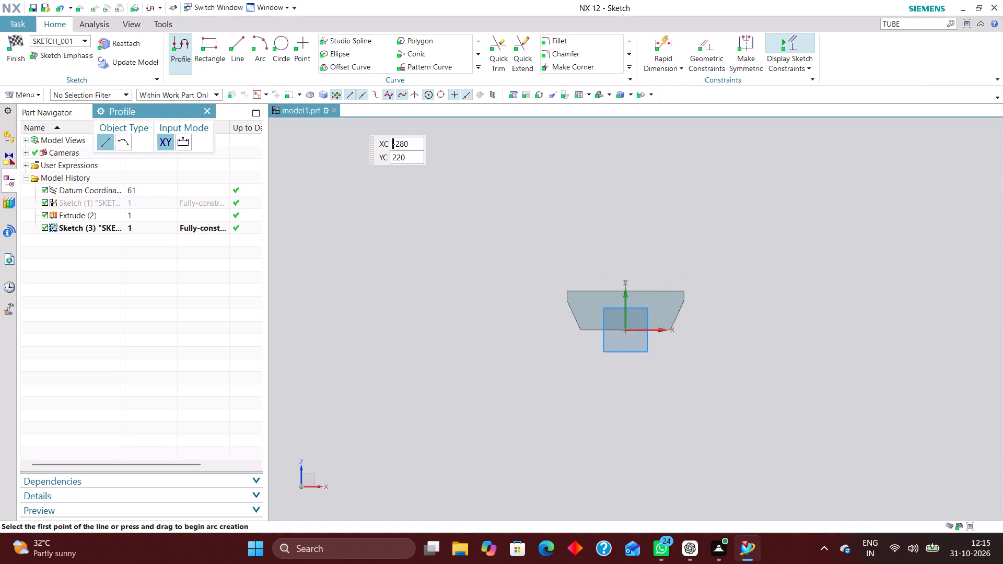
pyautogui.click(227, 48)
pyautogui.click(236, 47)
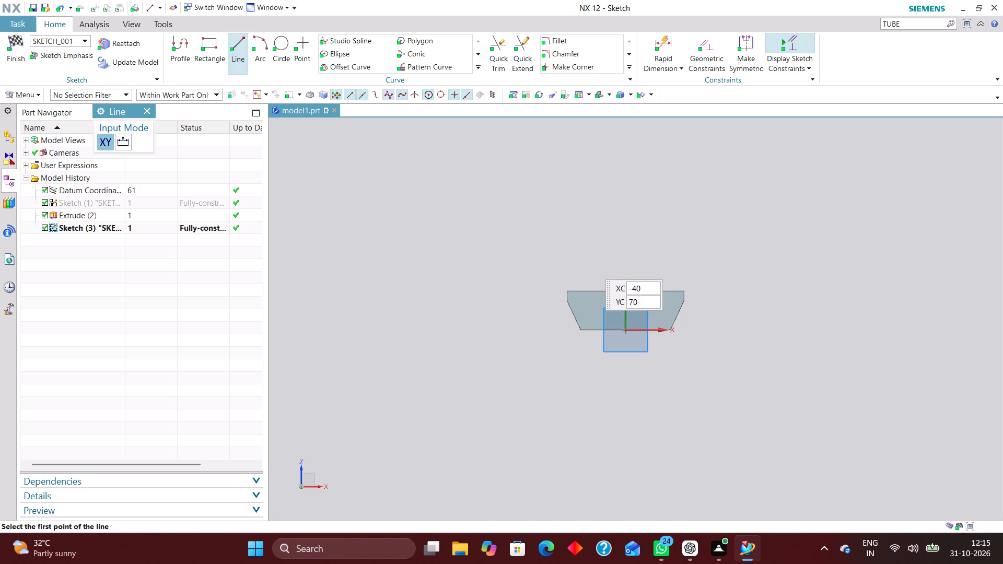
pyautogui.click(563, 262)
pyautogui.click(679, 262)
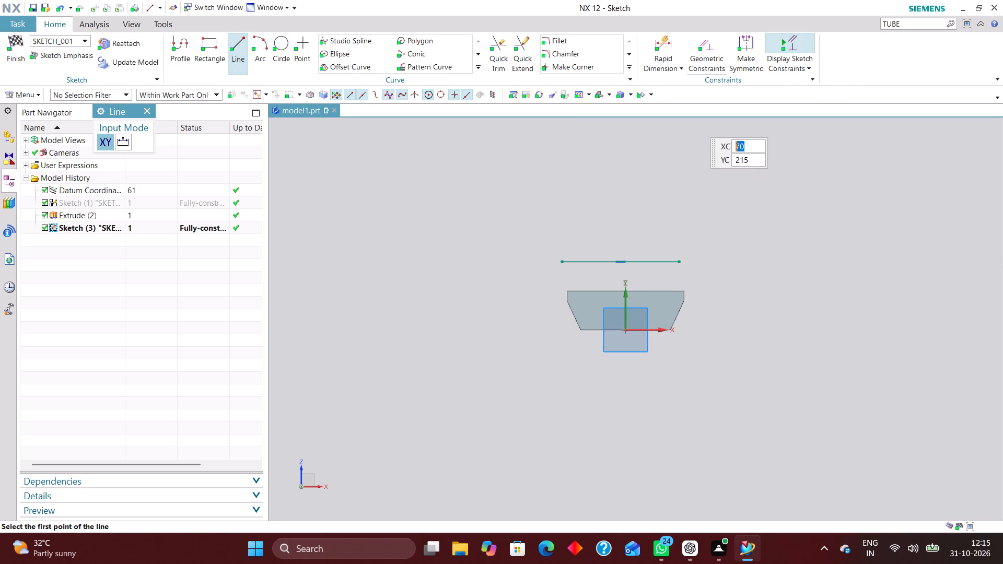
# Apply a Midpoint constraint between the horizontal line and the vertical sketch axis to centre the line.
pyautogui.click(703, 43)
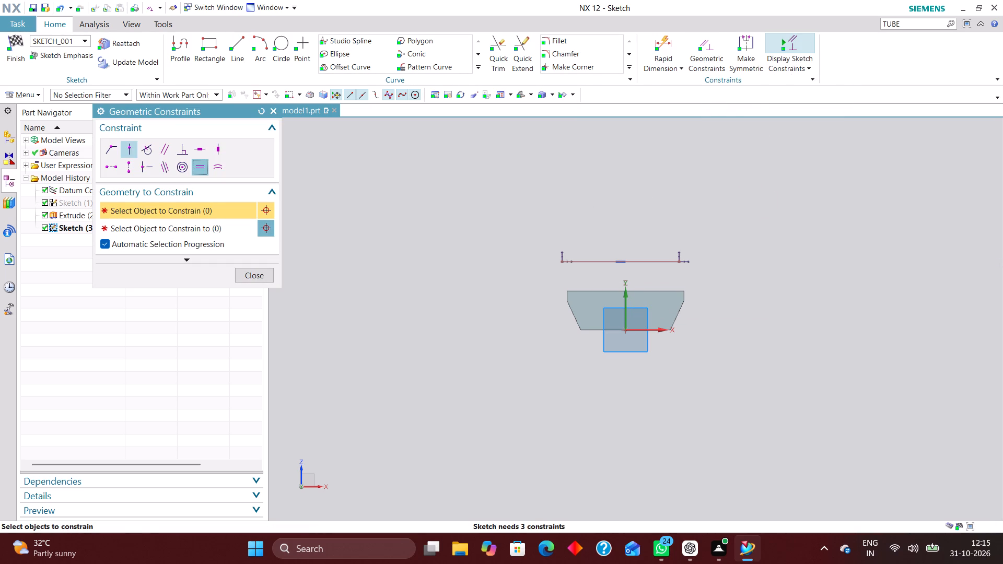
pyautogui.click(132, 145)
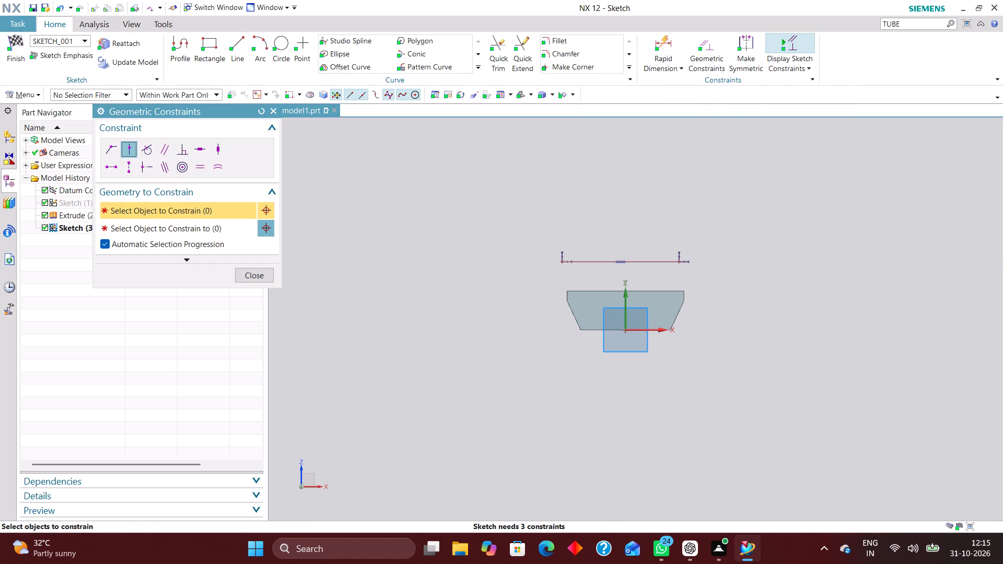
pyautogui.click(622, 262)
pyautogui.click(626, 306)
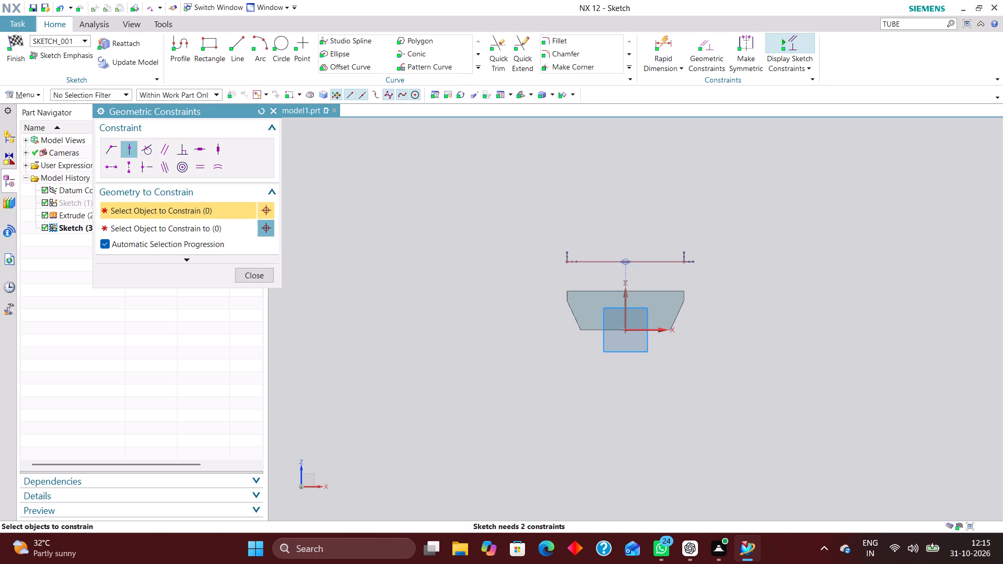
# Draw a vertical line upward from each end of the horizontal line.
pyautogui.click(239, 38)
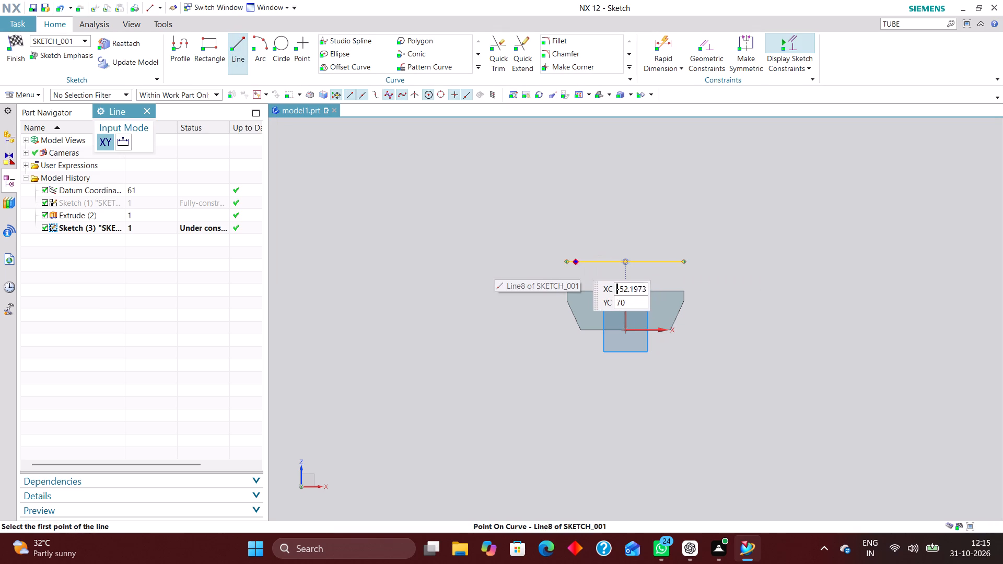
pyautogui.click(568, 260)
pyautogui.click(568, 226)
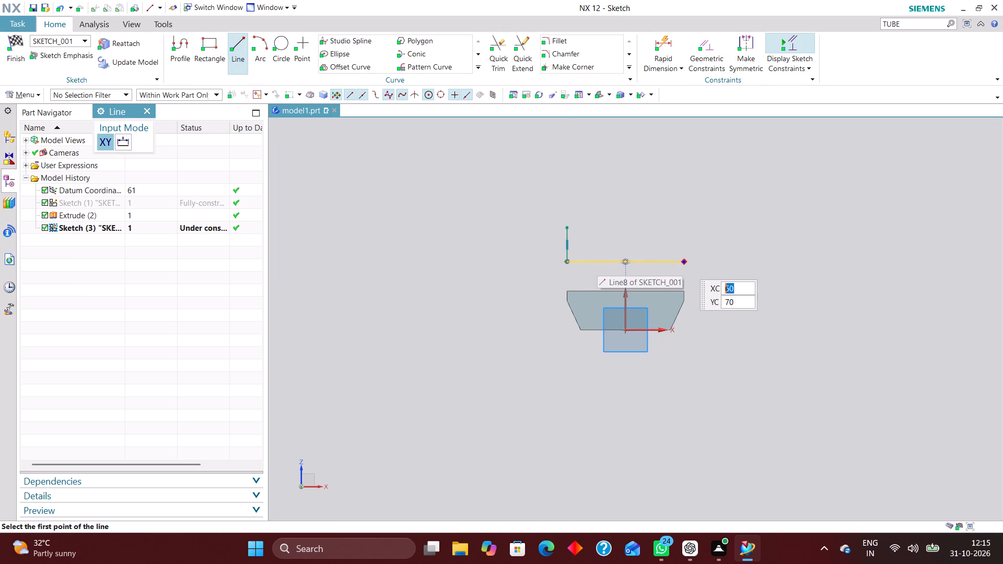
pyautogui.click(683, 262)
pyautogui.click(677, 233)
# Add a length dimension to the horizontal line, placed below the base.
pyautogui.click(662, 42)
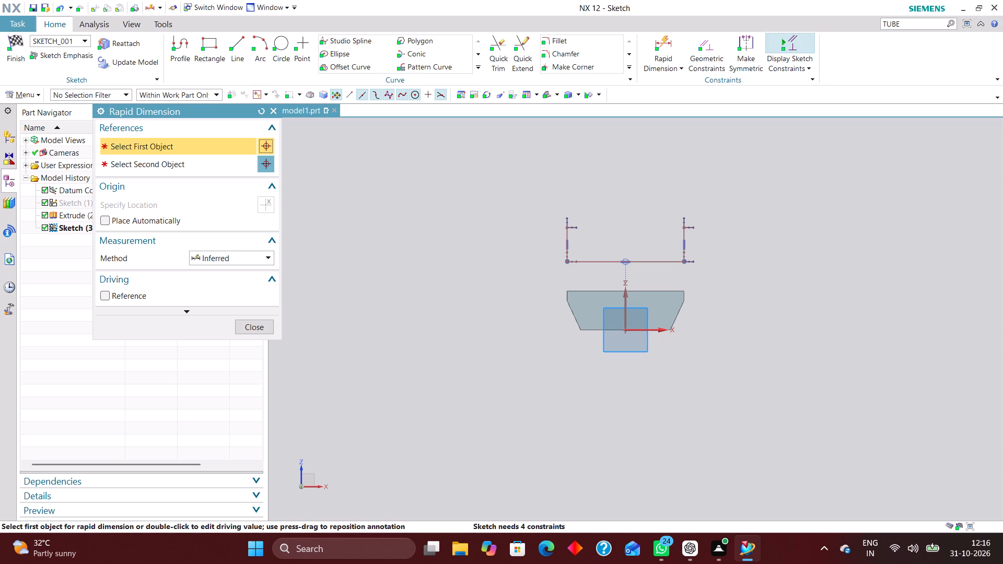
pyautogui.scroll(1, 658, 278)
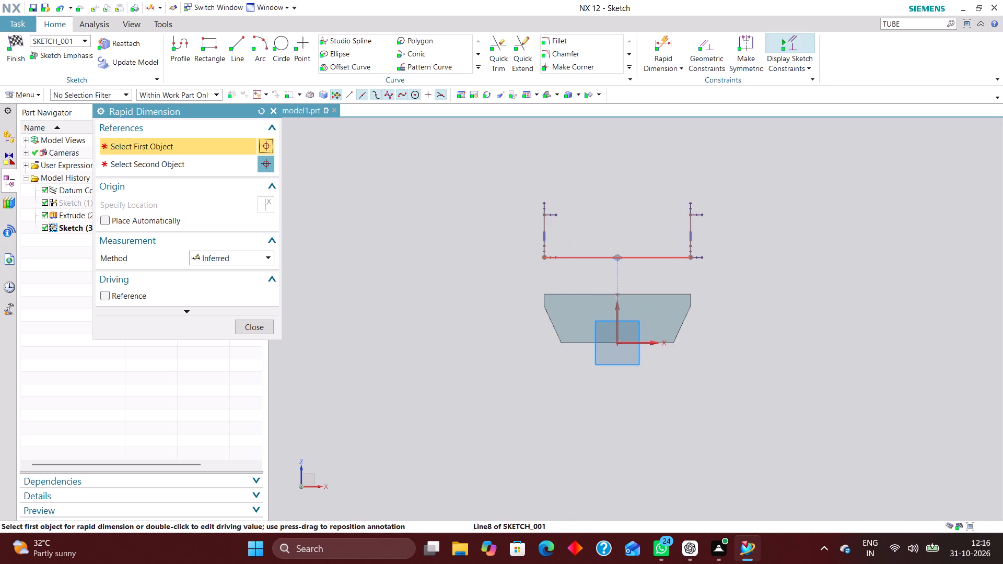
pyautogui.click(660, 256)
pyautogui.click(622, 396)
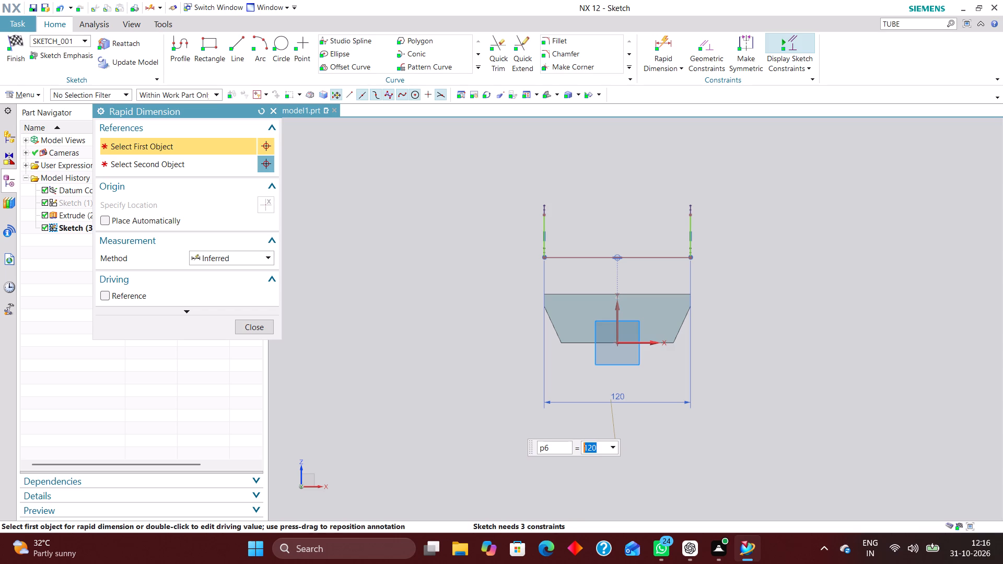
pyautogui.click(254, 326)
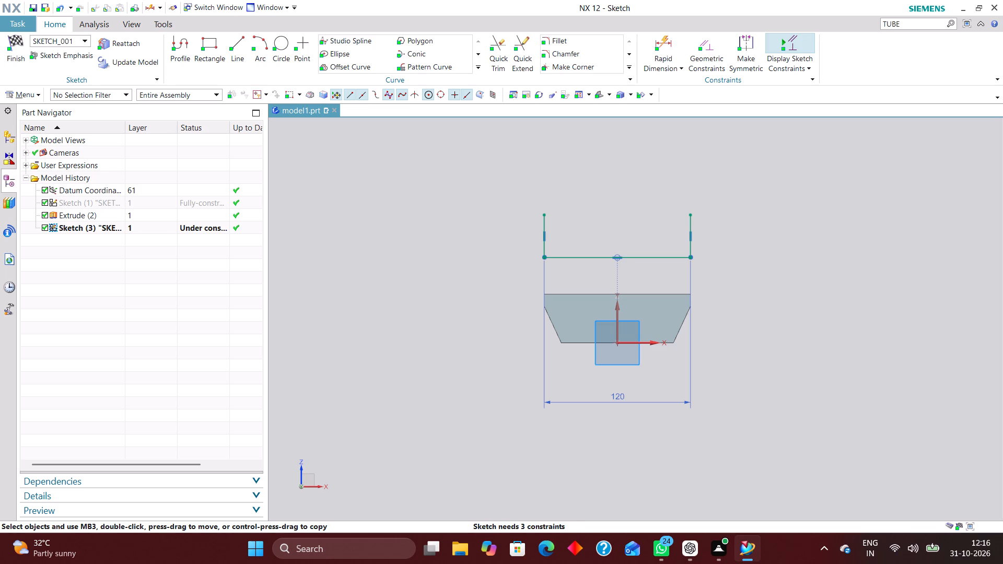
# Dimension the horizontal line's height above the horizontal sketch axis and set it to 40 mm.
pyautogui.click(667, 40)
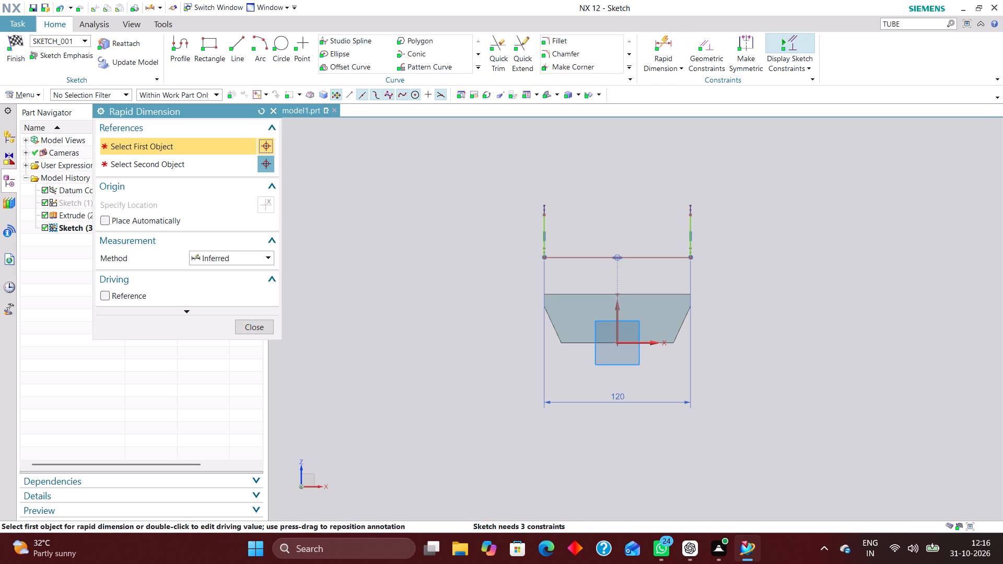
pyautogui.click(648, 345)
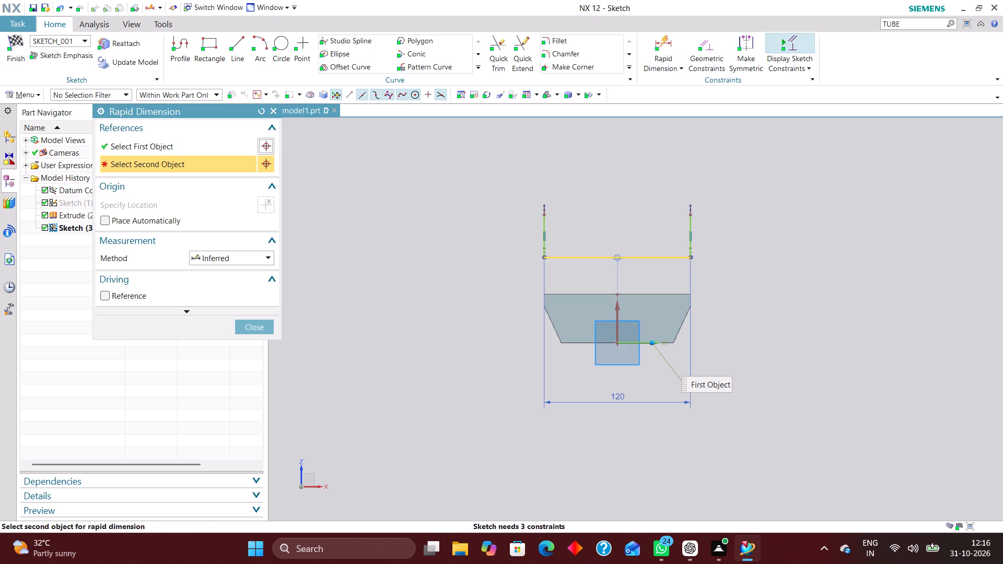
pyautogui.click(655, 254)
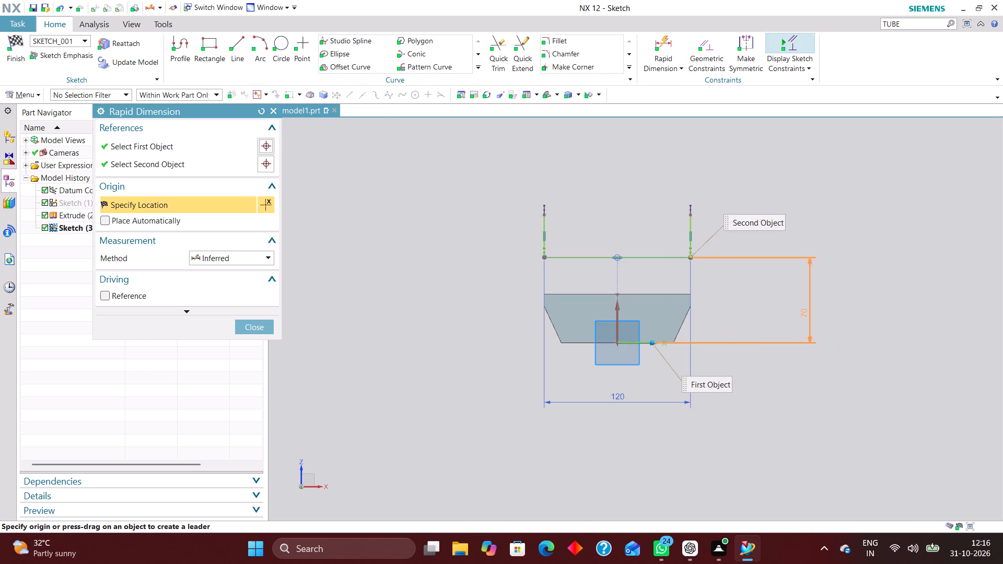
pyautogui.click(744, 311)
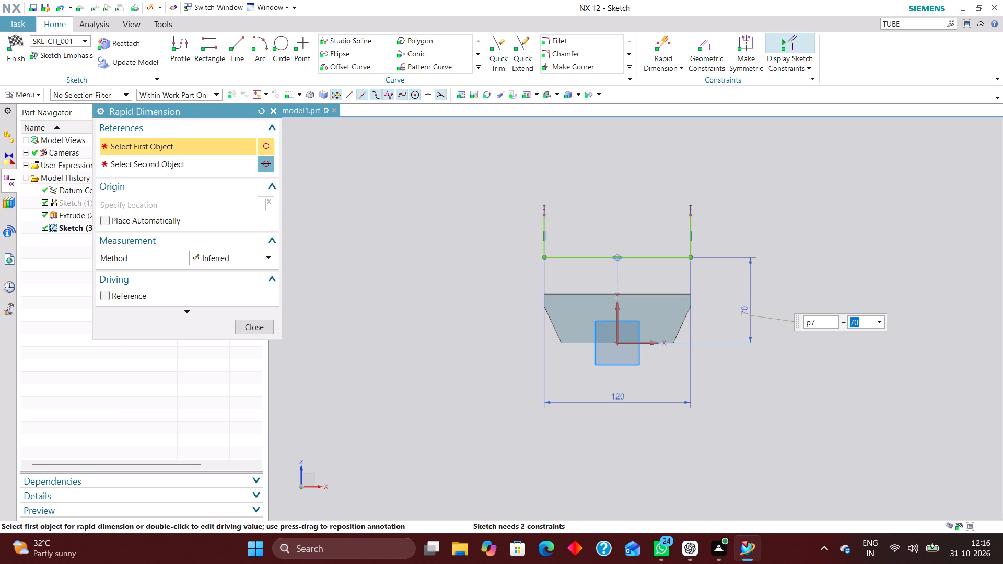
pyautogui.write('40')
pyautogui.press('Return')
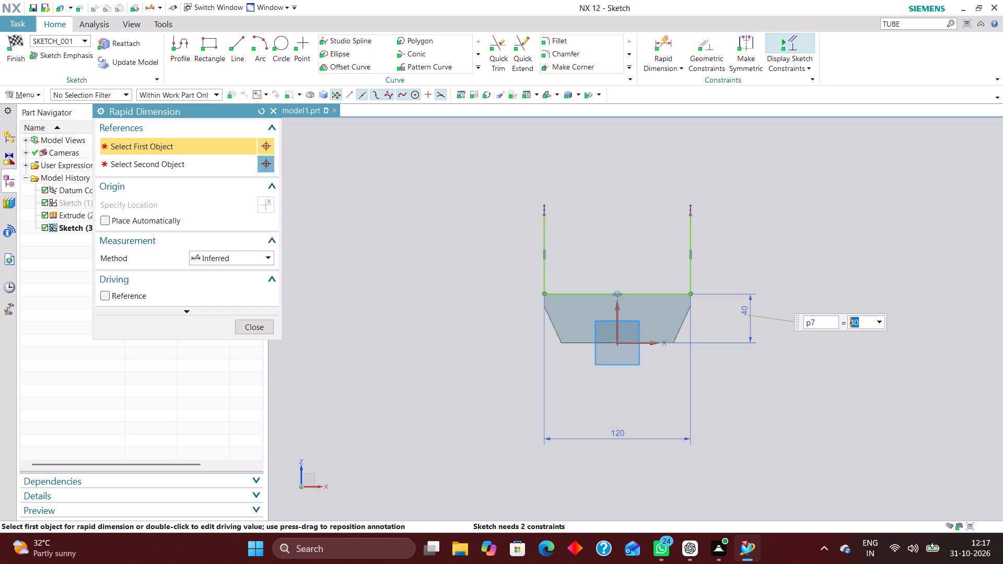
pyautogui.click(263, 326)
# Draw a second horizontal line about 125 mm long above the upper ends of the two vertical lines.
pyautogui.scroll(-3, 458, 358)
pyautogui.scroll(1, 528, 278)
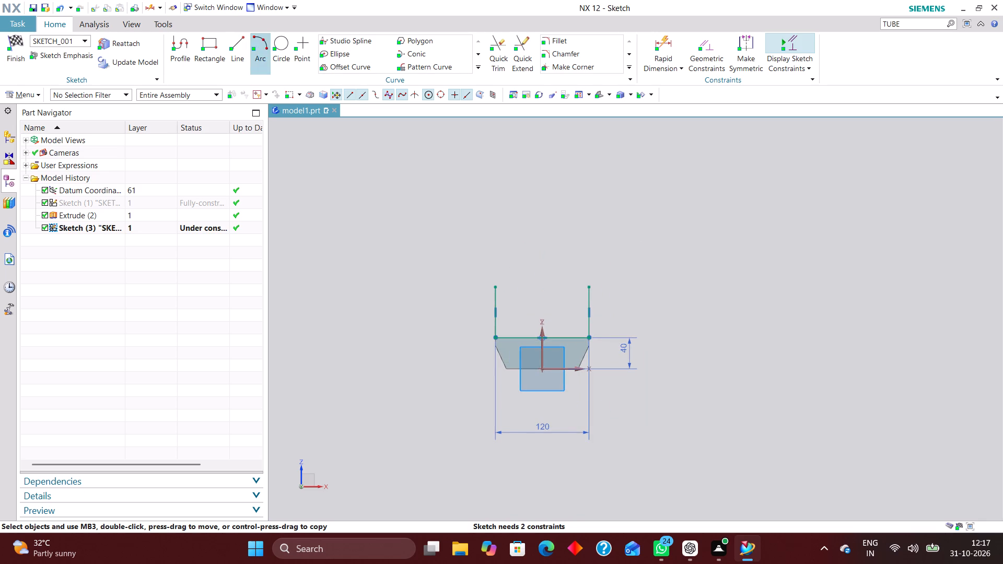
pyautogui.click(242, 43)
pyautogui.click(493, 244)
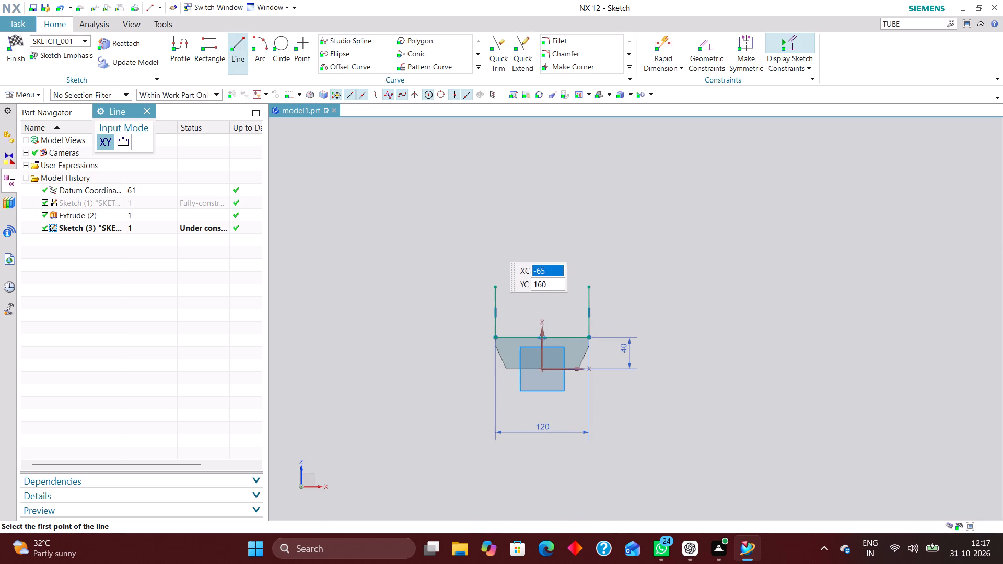
pyautogui.click(587, 244)
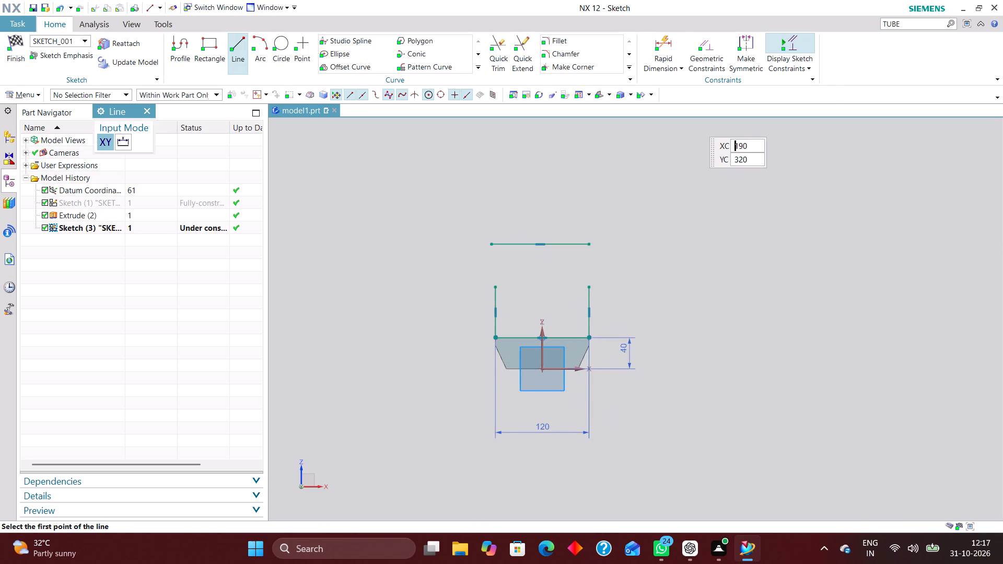
# Dimension the upper horizontal line and set its length to 50 mm.
pyautogui.click(669, 42)
pyautogui.click(571, 243)
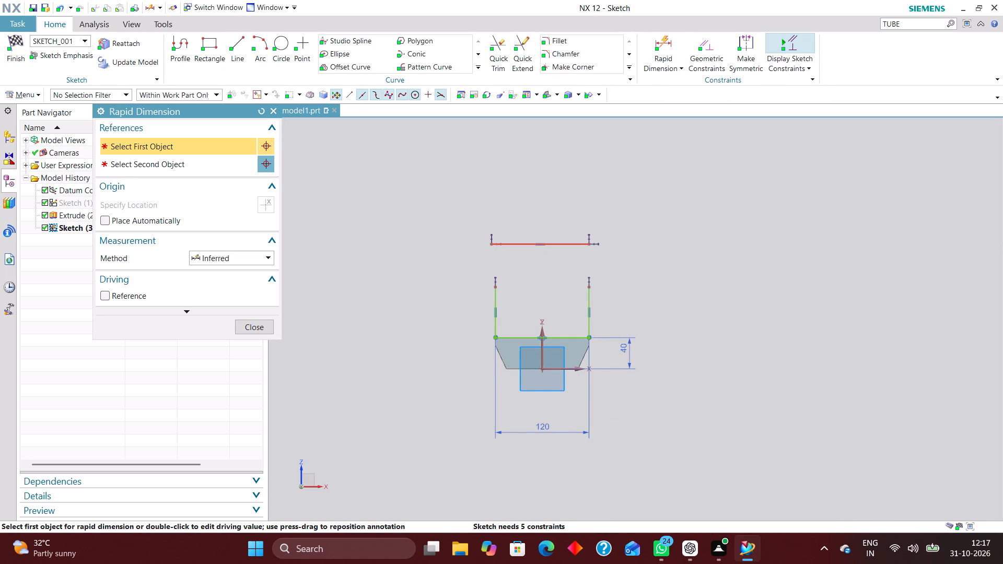
pyautogui.click(539, 173)
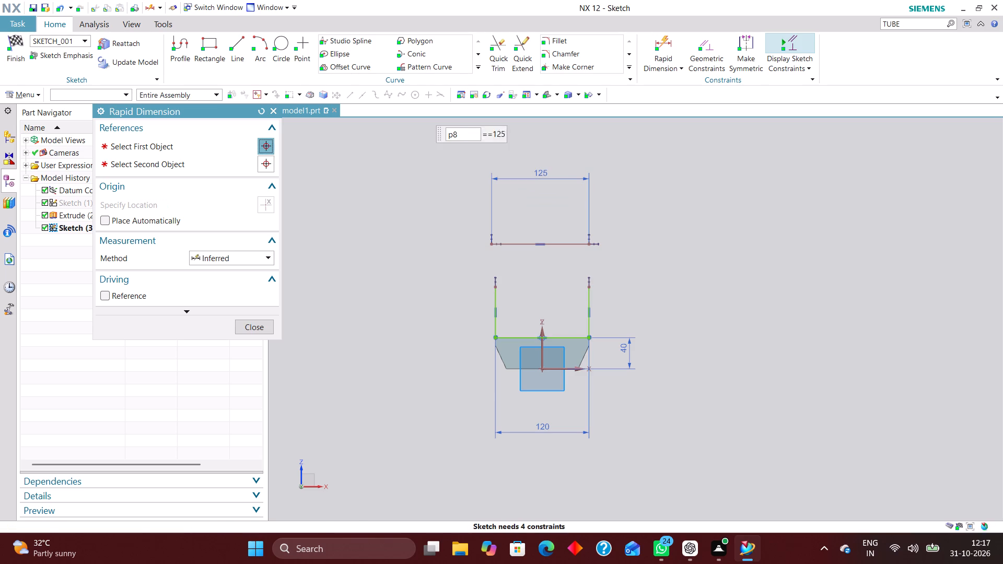
pyautogui.write('50')
pyautogui.press('Return')
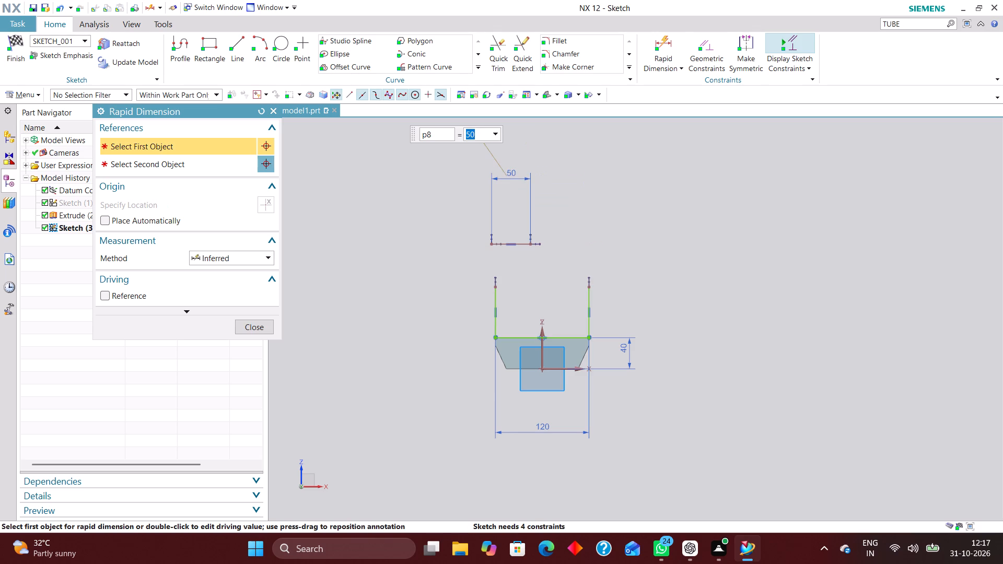
# Apply a Midpoint constraint to centre the 50 mm upper line on the vertical sketch axis.
pyautogui.click(710, 46)
pyautogui.click(510, 241)
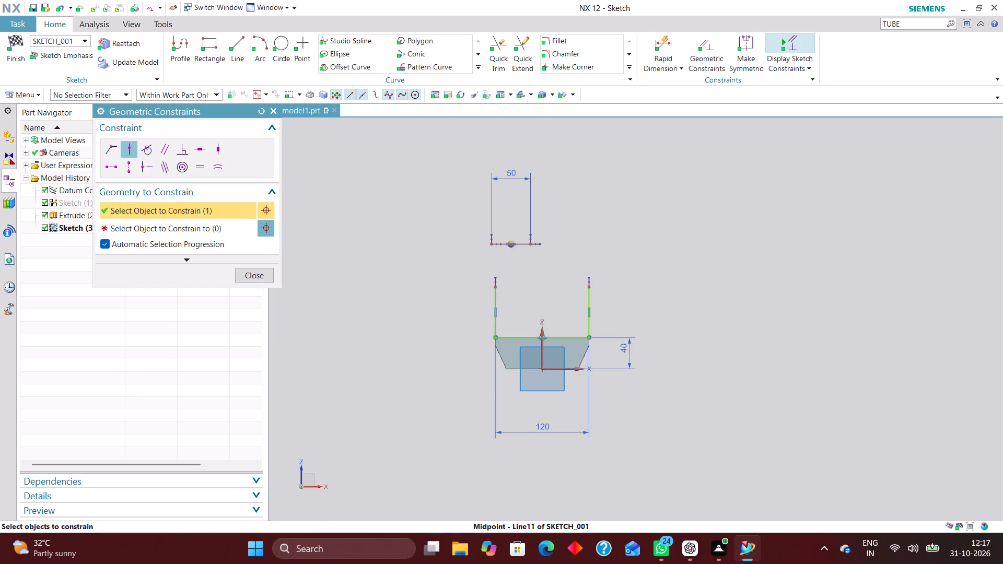
pyautogui.click(542, 348)
# Dimension the right vertical line's length and set it to 25 mm.
pyautogui.scroll(2, 518, 270)
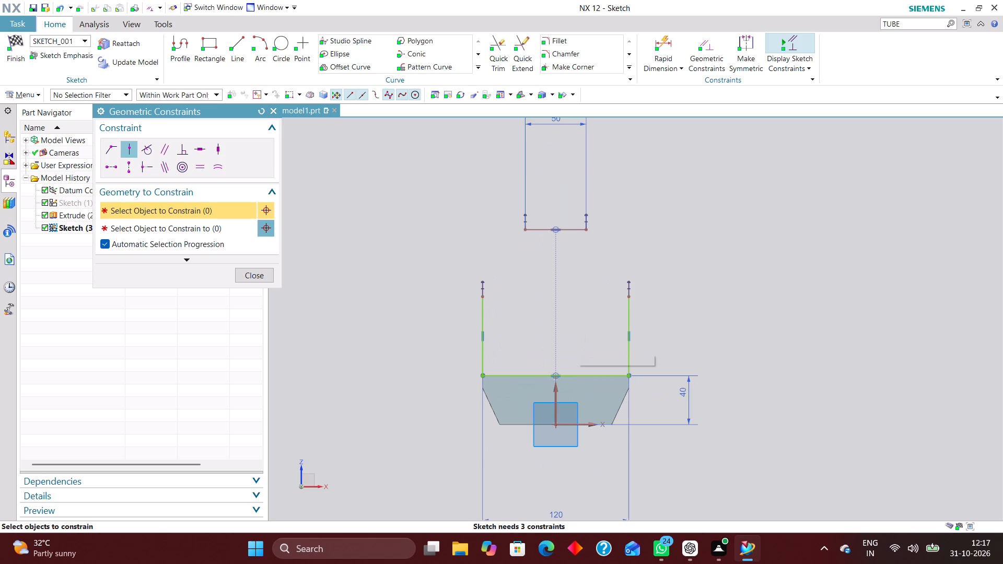
pyautogui.scroll(-2, 496, 235)
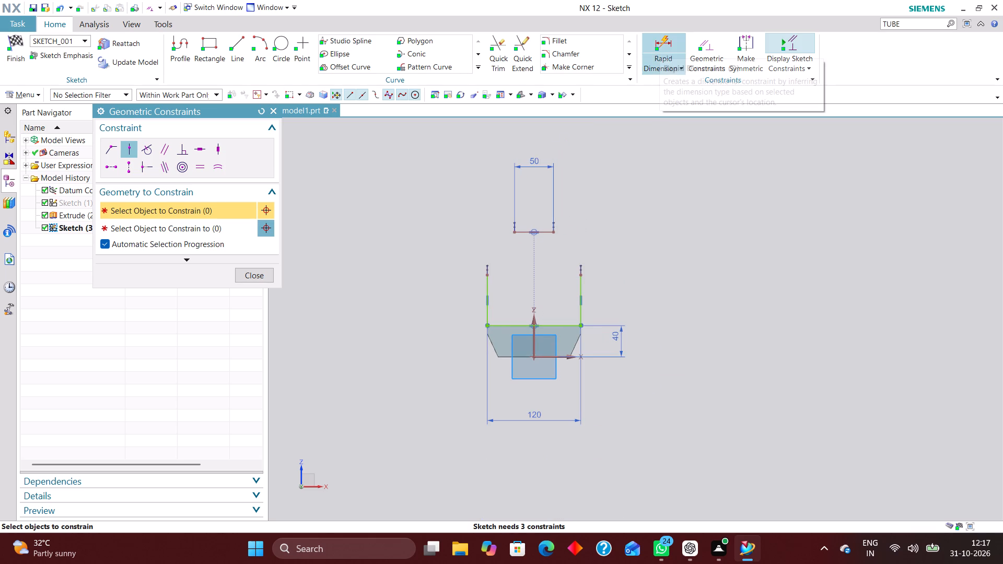
pyautogui.click(660, 42)
pyautogui.scroll(3, 599, 300)
pyautogui.click(561, 335)
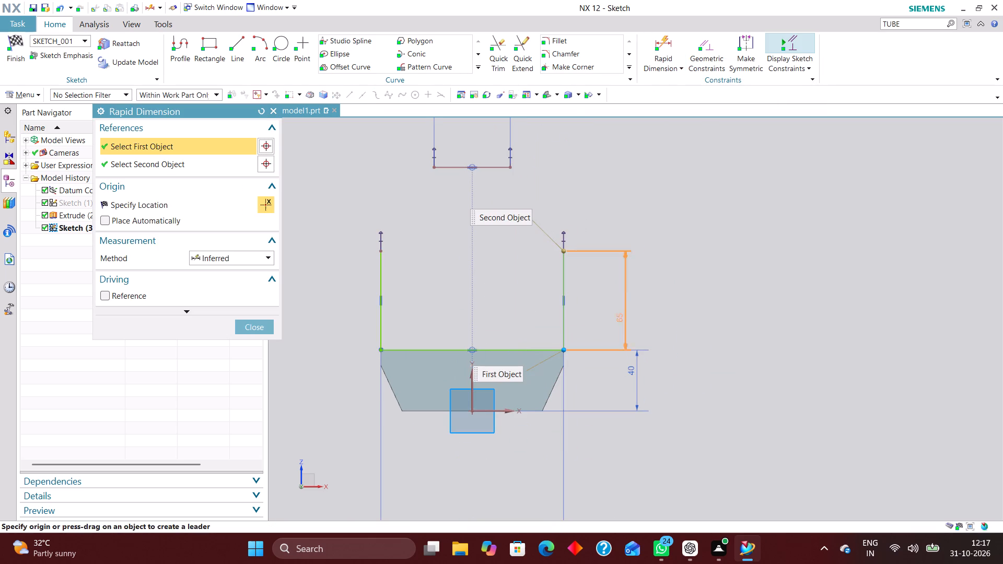
pyautogui.click(647, 309)
pyautogui.write('25')
pyautogui.press('Return')
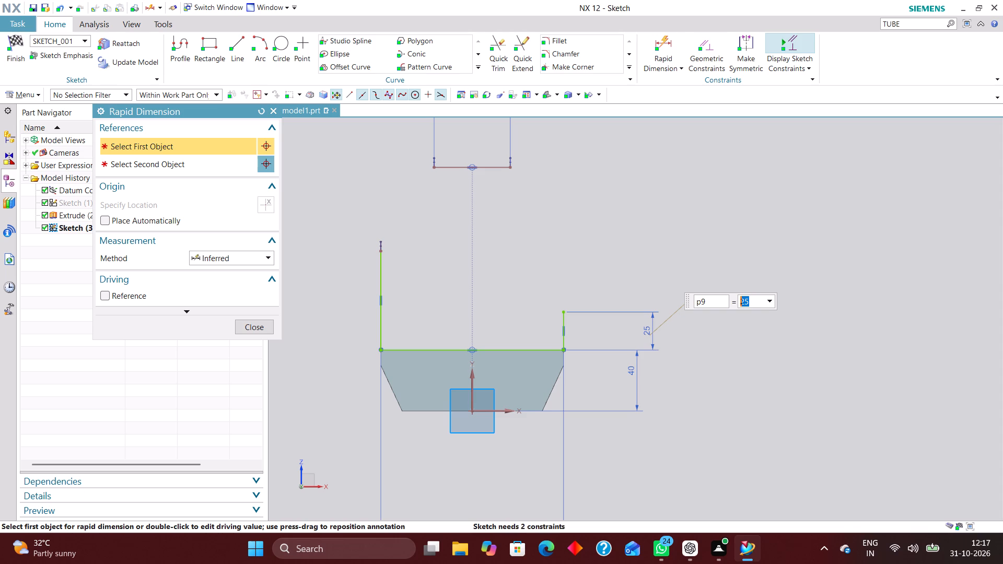
# Apply an Equal Length constraint between the right and left vertical lines.
pyautogui.click(706, 44)
pyautogui.click(203, 163)
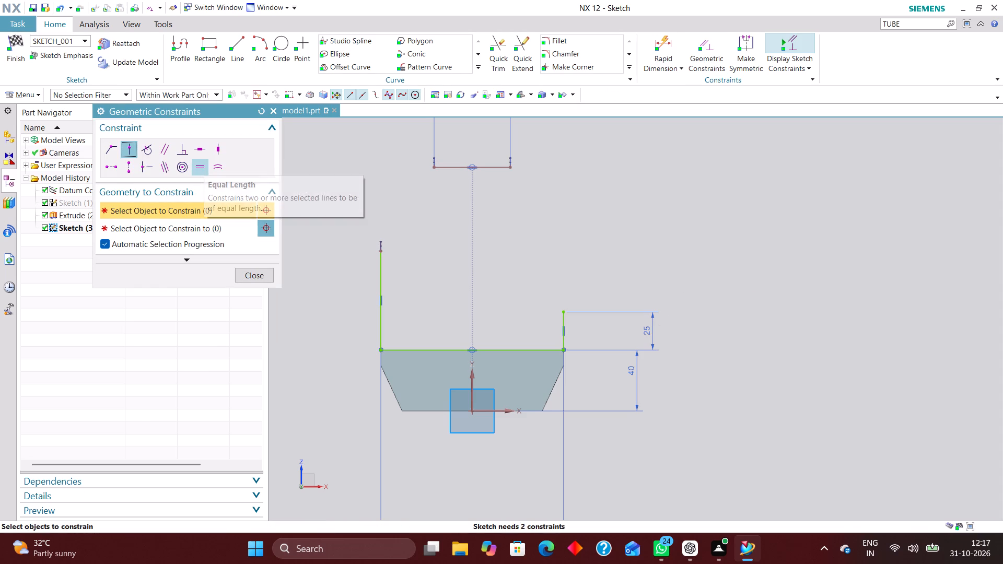
pyautogui.scroll(3, 553, 320)
pyautogui.click(574, 351)
pyautogui.scroll(-4, 641, 353)
pyautogui.scroll(2, 457, 346)
pyautogui.moveTo(473, 350); pyautogui.dragTo(468, 353)
pyautogui.scroll(-2, 520, 360)
pyautogui.scroll(2, 528, 295)
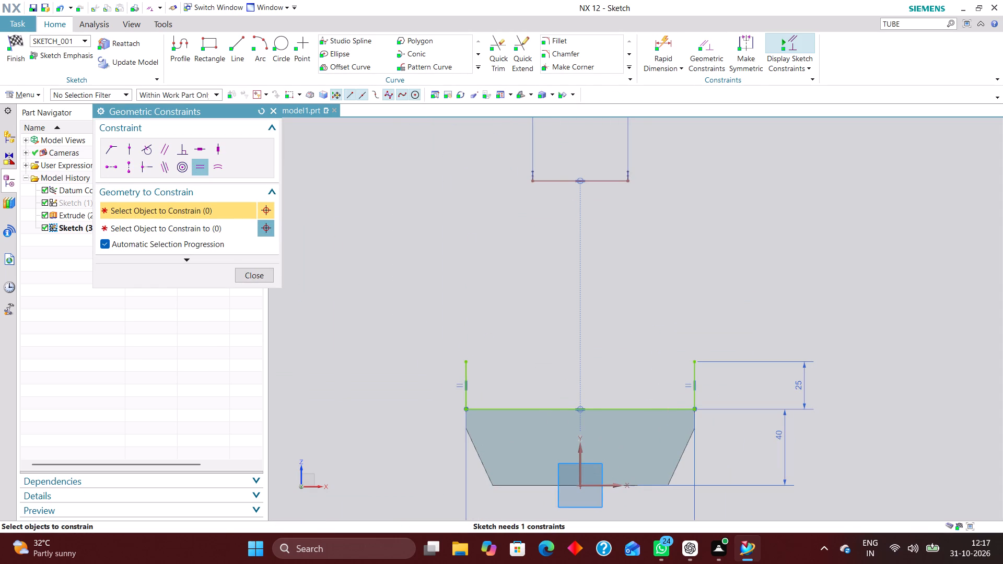
# Dimension the vertical distance between the profile's bottom line and upper horizontal line and set it to 100 mm.
pyautogui.scroll(-1, 515, 304)
pyautogui.click(665, 42)
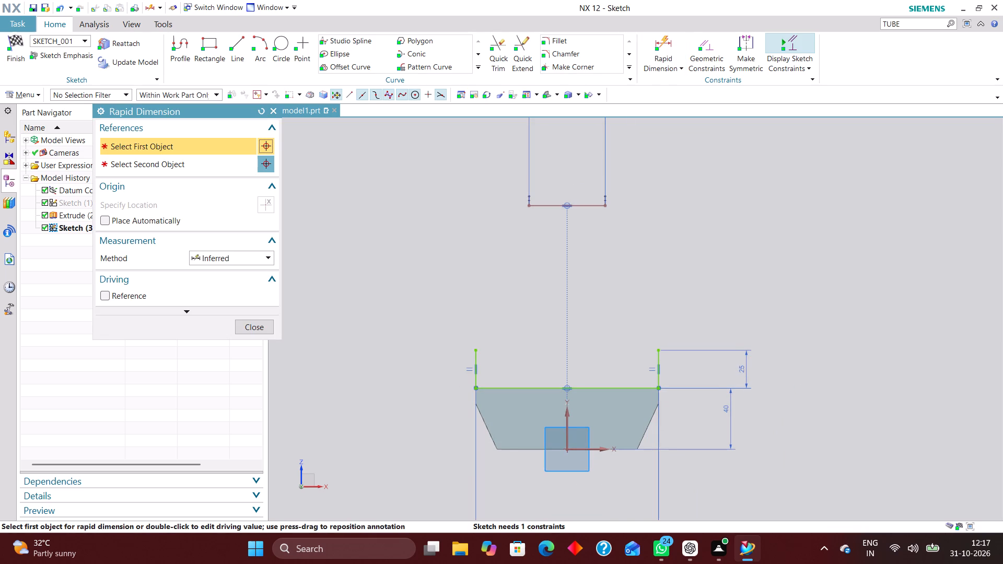
pyautogui.click(610, 389)
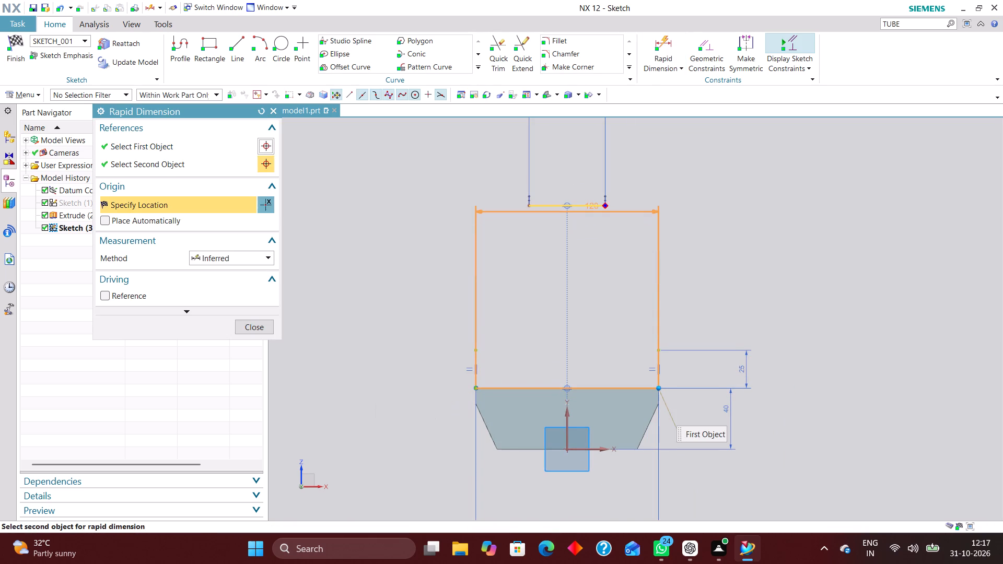
pyautogui.click(591, 205)
pyautogui.click(767, 296)
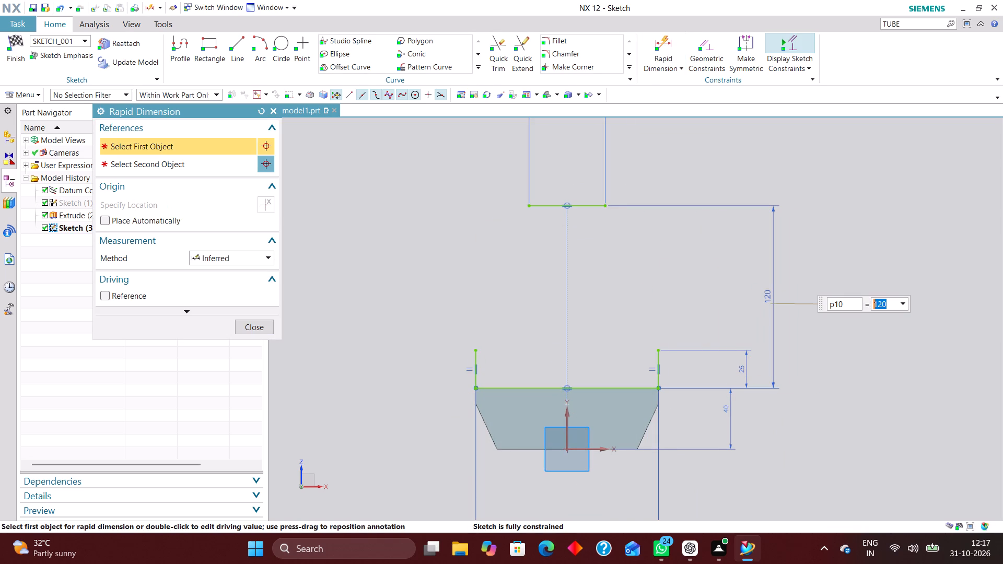
pyautogui.write('100')
pyautogui.press('Return')
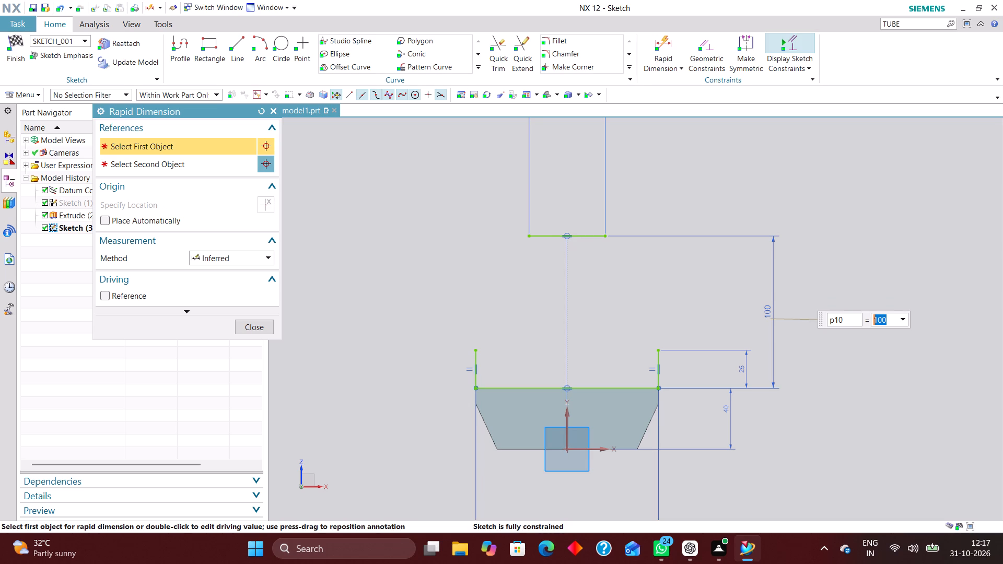
# Draw two slanted lines joining the upper line's ends to the tops of the vertical lines, closing the profile, and finish the sketch.
pyautogui.click(242, 42)
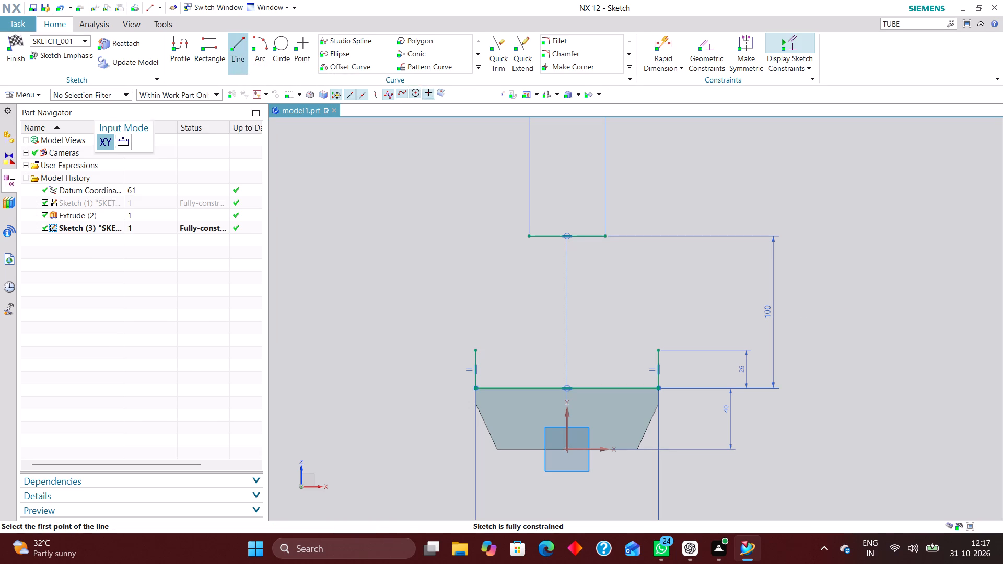
pyautogui.scroll(1, 480, 338)
pyautogui.click(477, 352)
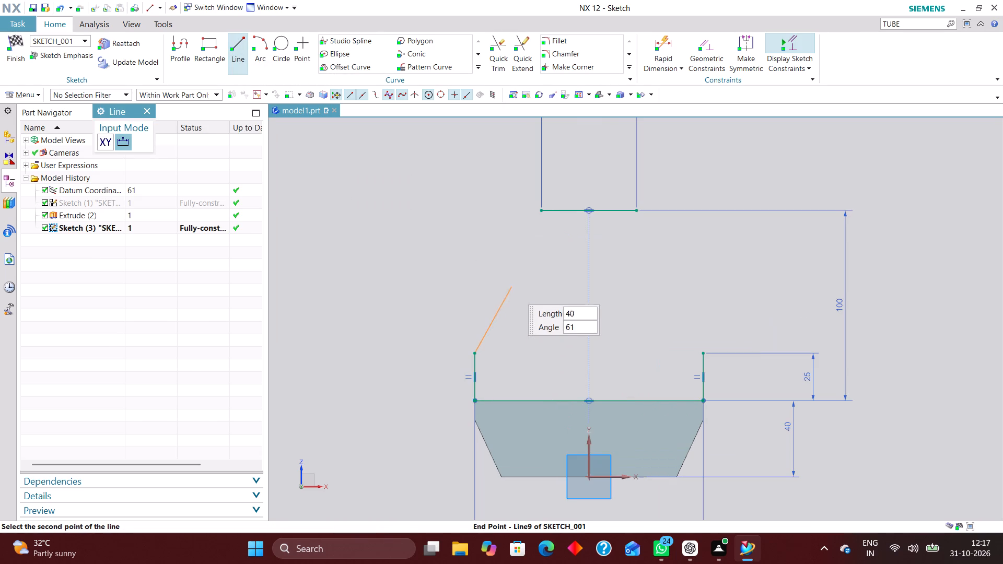
pyautogui.click(542, 214)
pyautogui.click(639, 212)
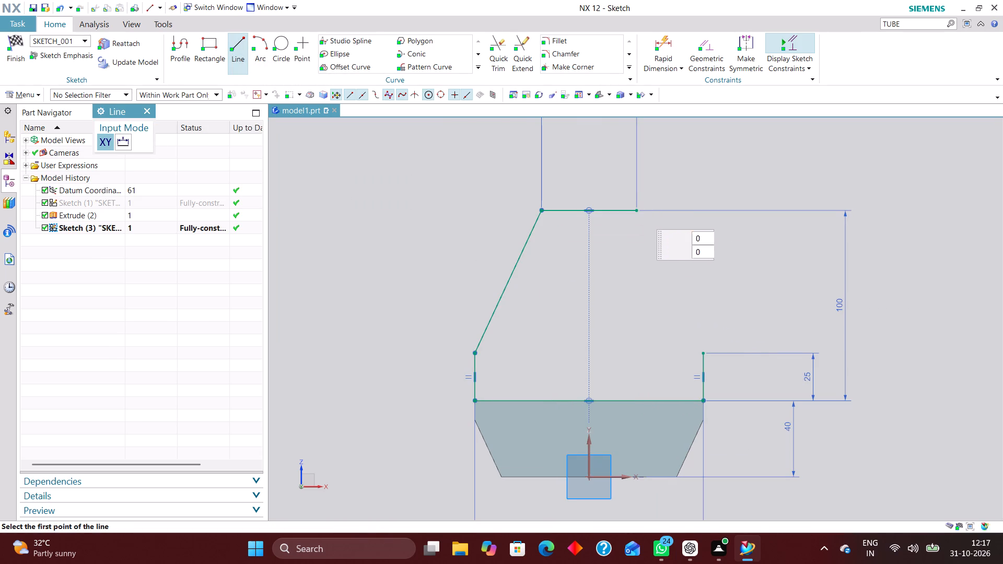
pyautogui.click(705, 349)
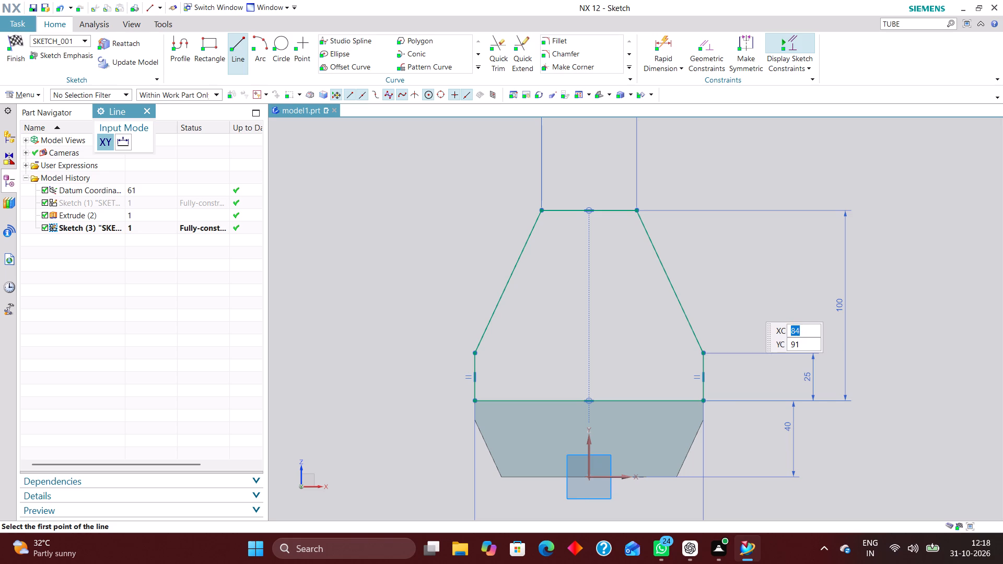
pyautogui.click(19, 42)
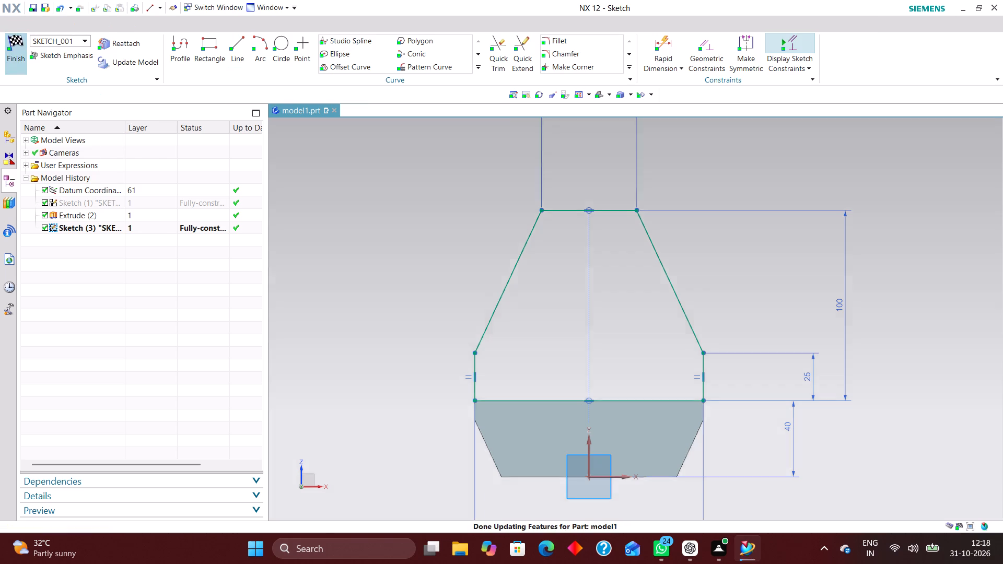
# Extrude the tapered upright profile in the reversed direction from 0 to 290/2 mm as a separate body.
pyautogui.click(144, 42)
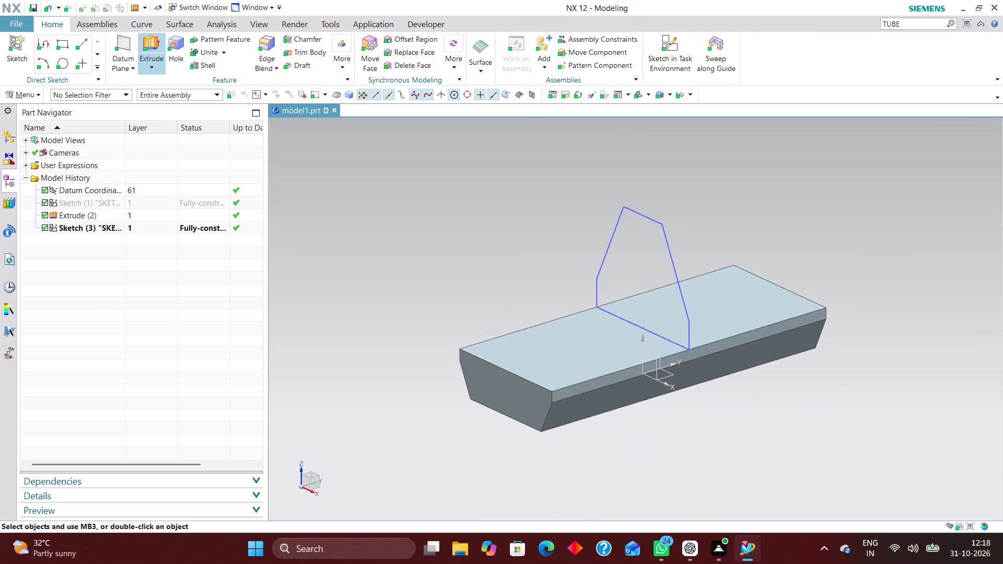
pyautogui.click(604, 249)
pyautogui.click(228, 204)
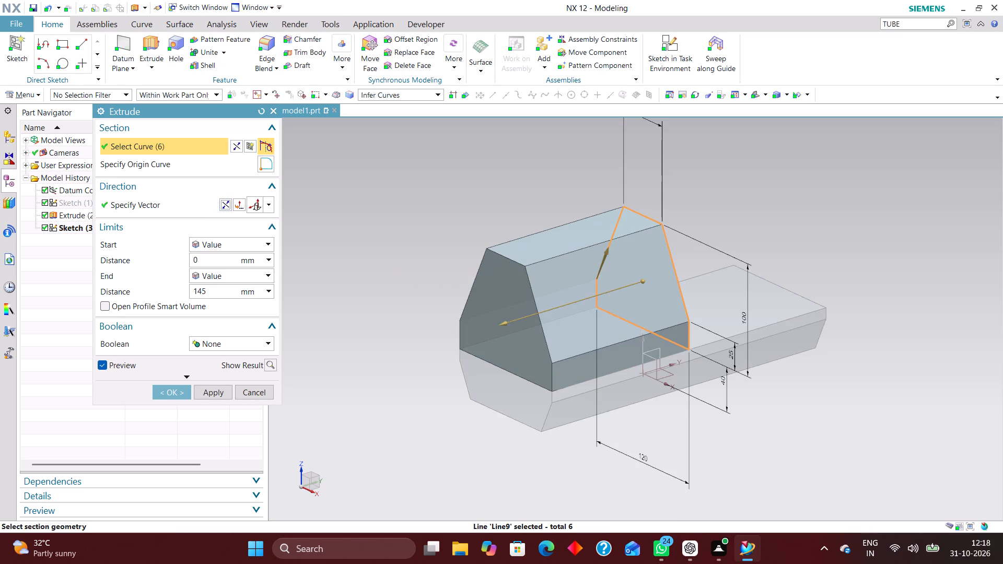
pyautogui.scroll(5, 696, 356)
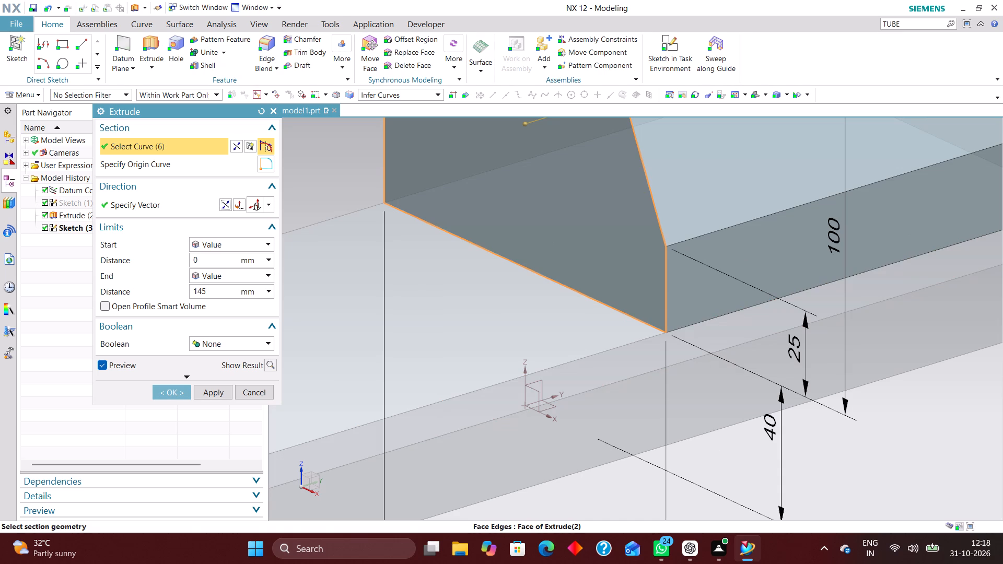
pyautogui.click(243, 246)
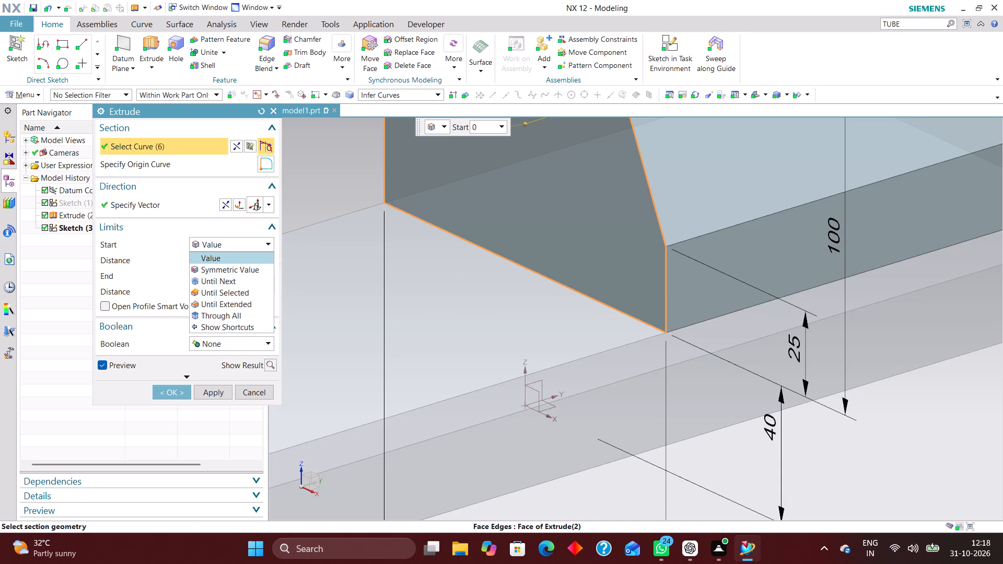
pyautogui.click(248, 246)
pyautogui.moveTo(222, 289); pyautogui.dragTo(173, 295)
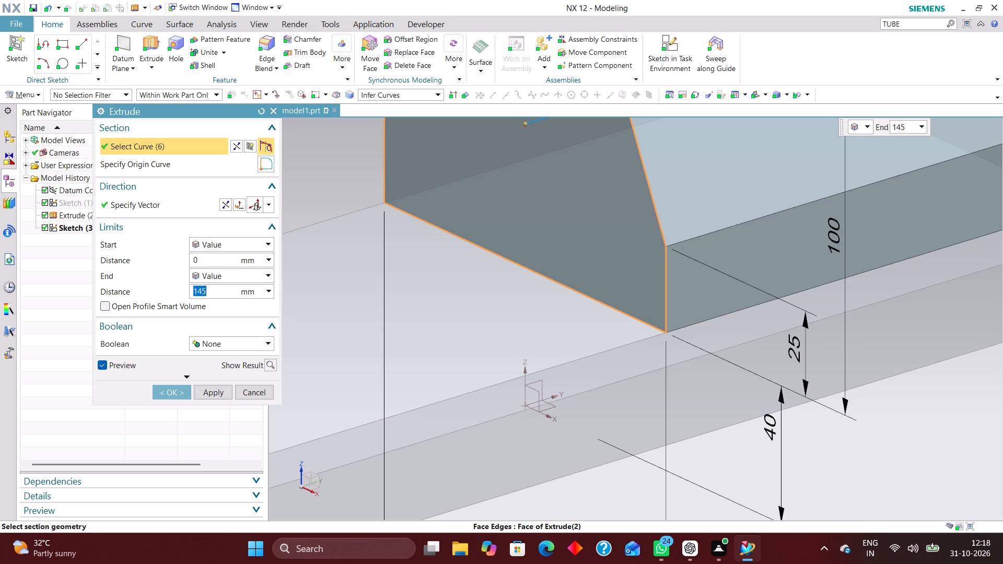
pyautogui.write('290')
pyautogui.write('/2')
pyautogui.press('Return')
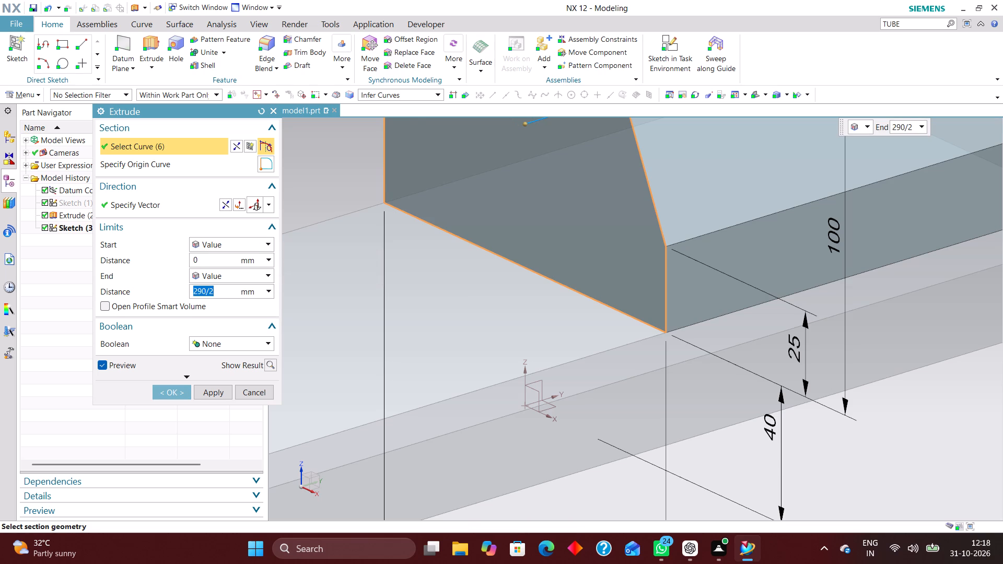
pyautogui.scroll(-5, 475, 354)
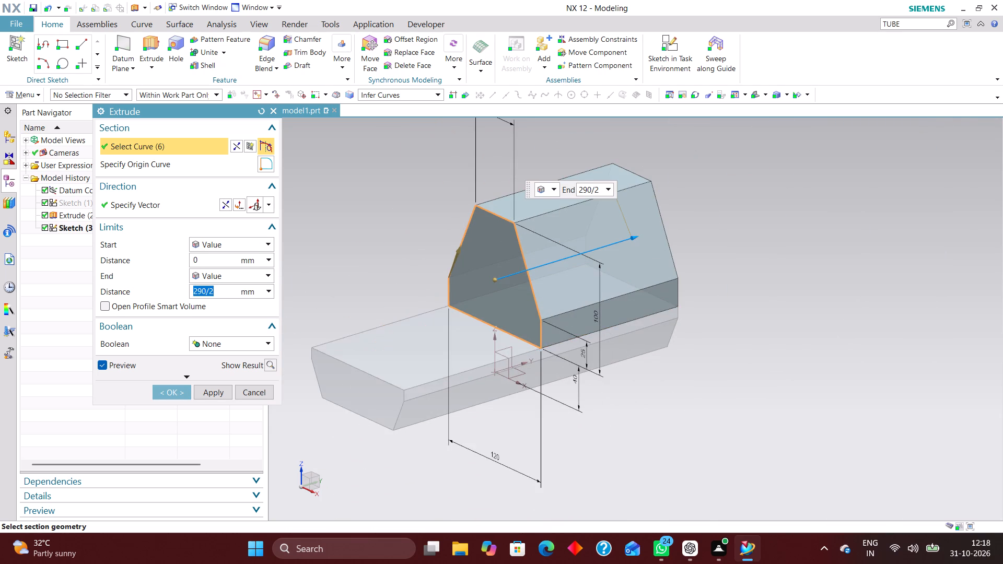
pyautogui.scroll(1, 422, 300)
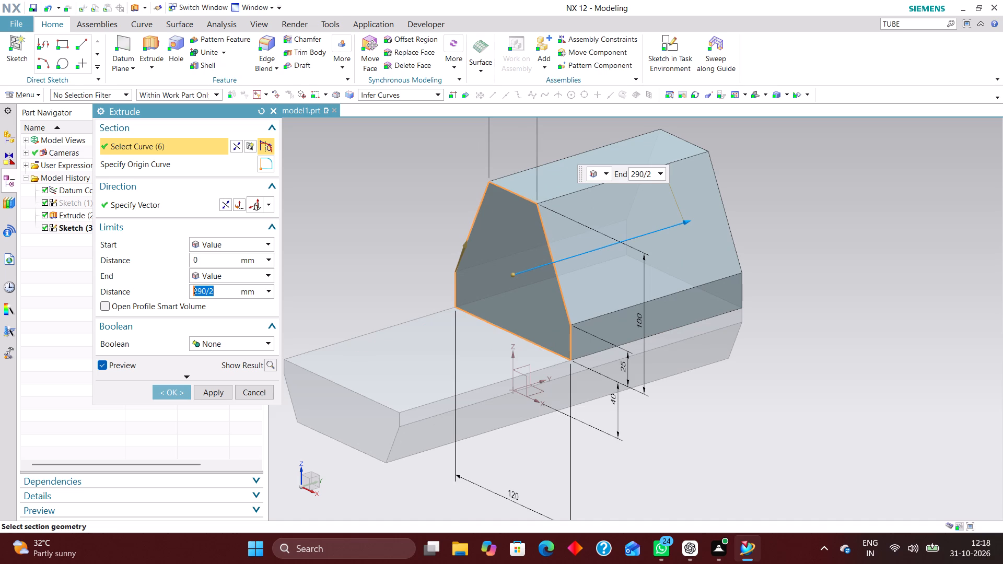
pyautogui.moveTo(773, 288); pyautogui.dragTo(728, 276, button='middle')
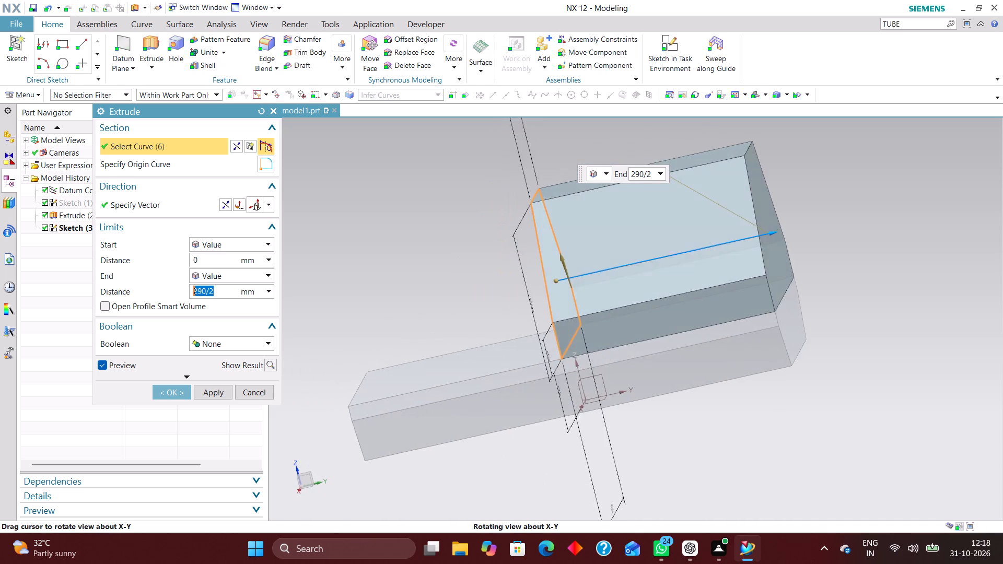
pyautogui.moveTo(728, 276); pyautogui.dragTo(752, 279, button='middle')
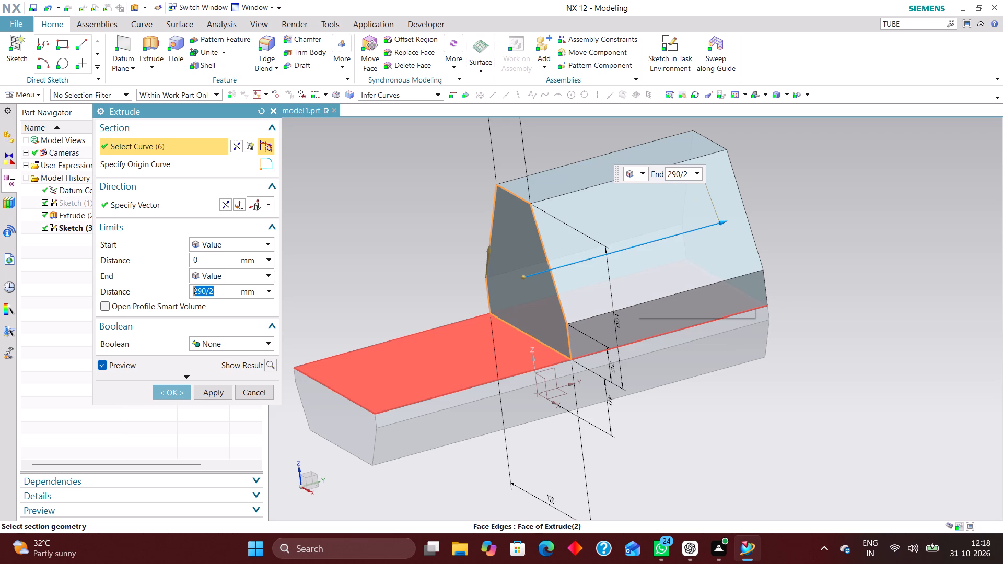
pyautogui.click(163, 392)
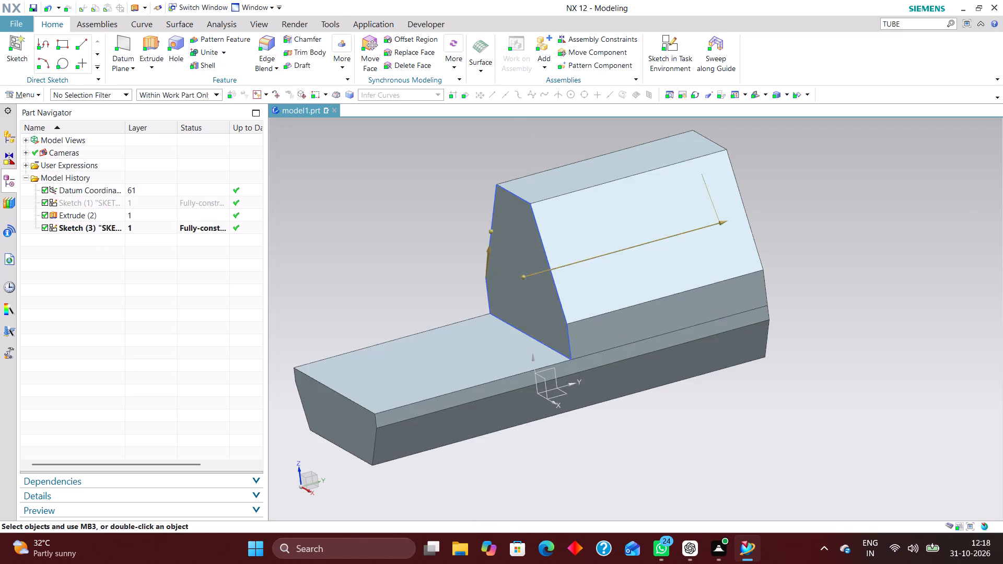
# Edit the base extrusion and set its symmetric distance to 270/2 mm.
pyautogui.doubleClick(434, 405)
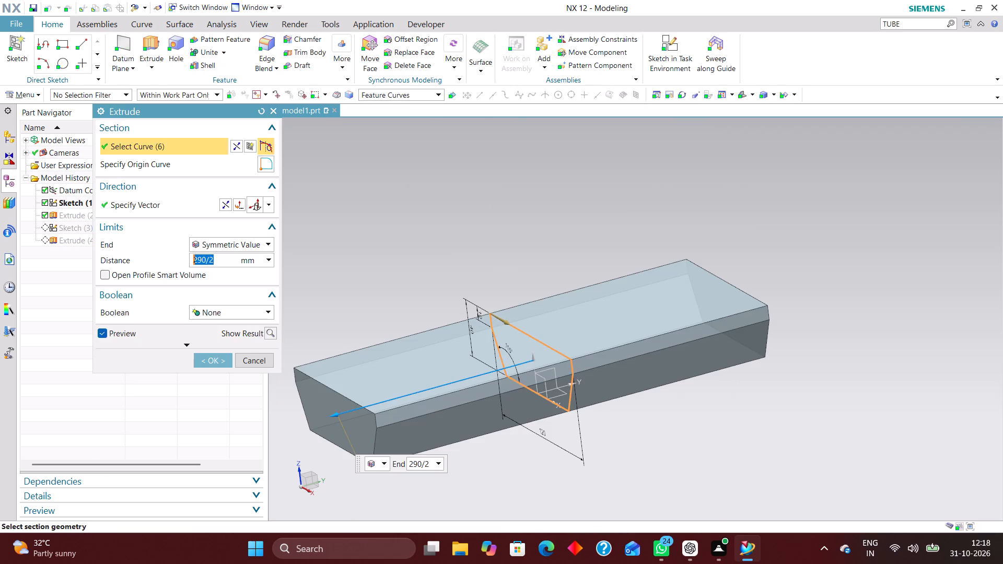
pyautogui.click(201, 258)
pyautogui.press('BackSpace')
pyautogui.press('7')
pyautogui.press('Return')
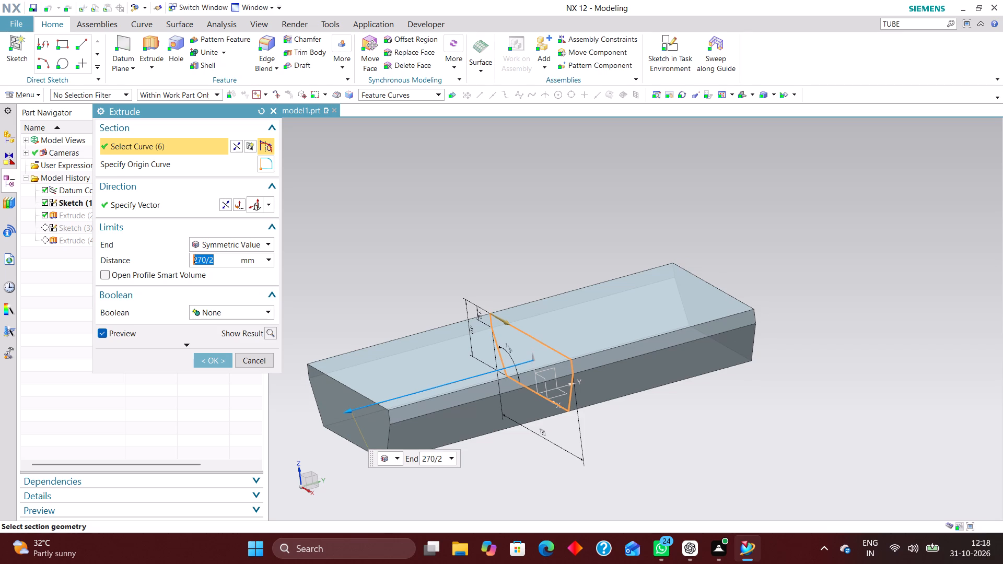
pyautogui.click(209, 362)
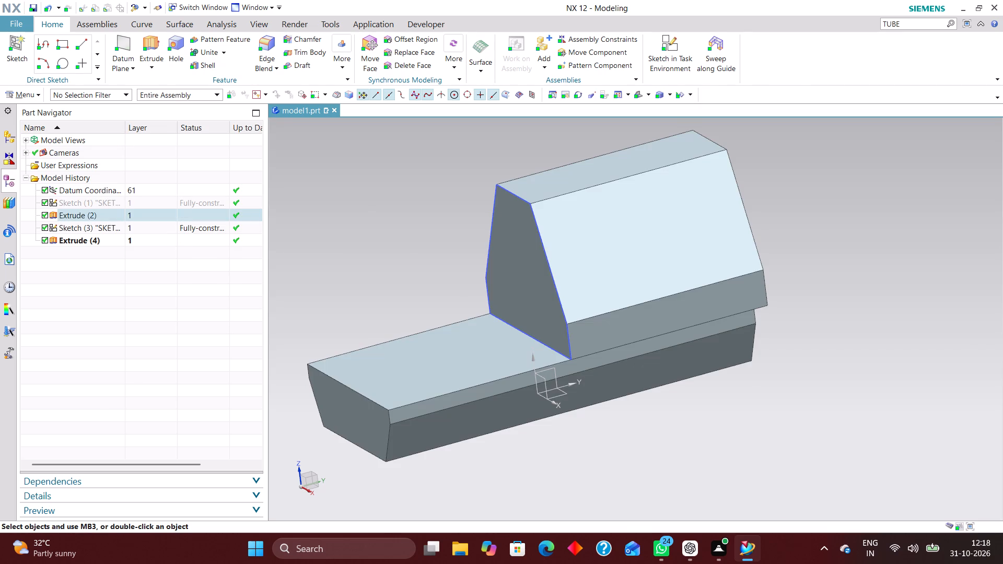
# Open the upright's extrusion and examine how its length lines up with the base from the side.
pyautogui.doubleClick(674, 288)
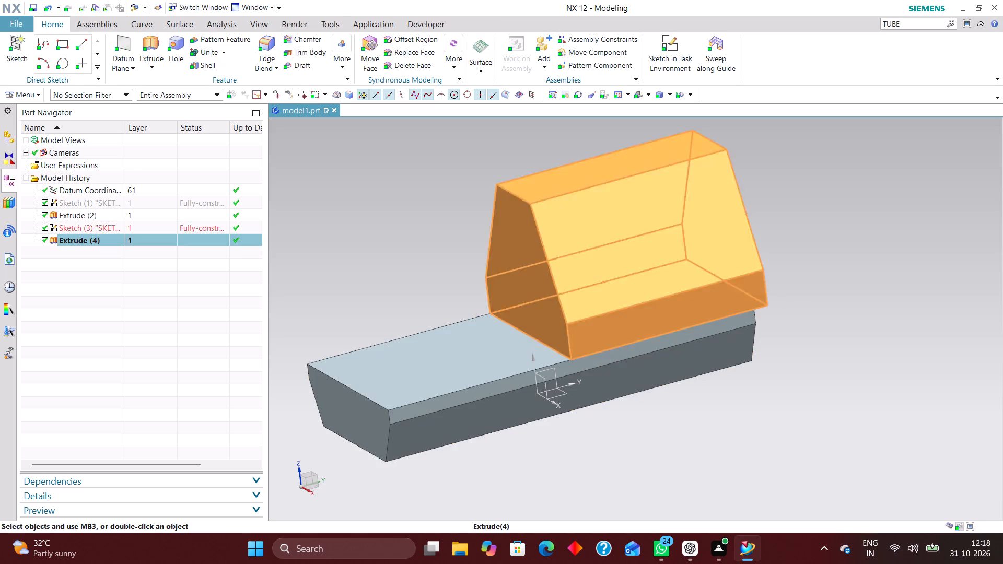
pyautogui.moveTo(894, 256); pyautogui.dragTo(893, 256, button='right')
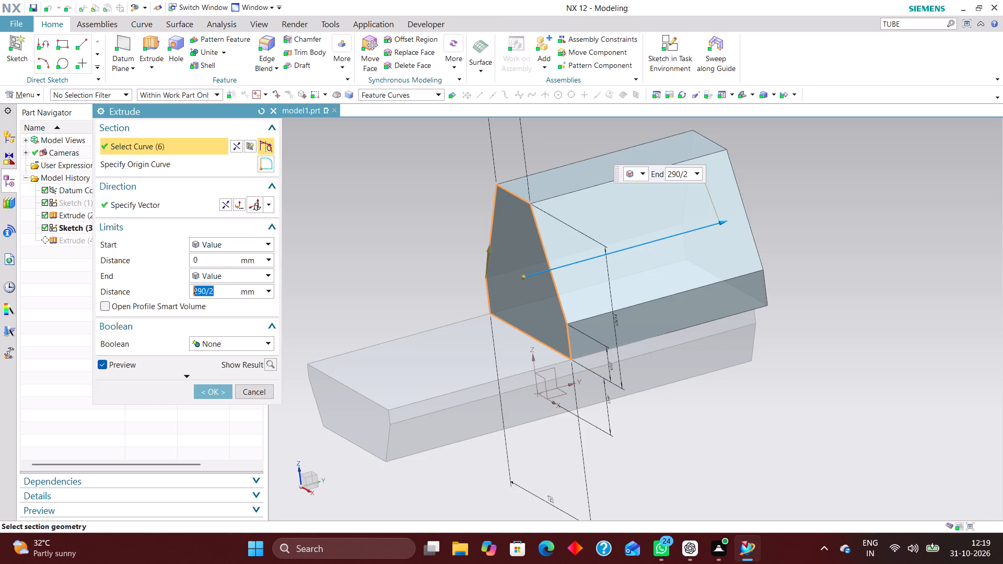
pyautogui.moveTo(893, 256); pyautogui.dragTo(823, 255, button='right')
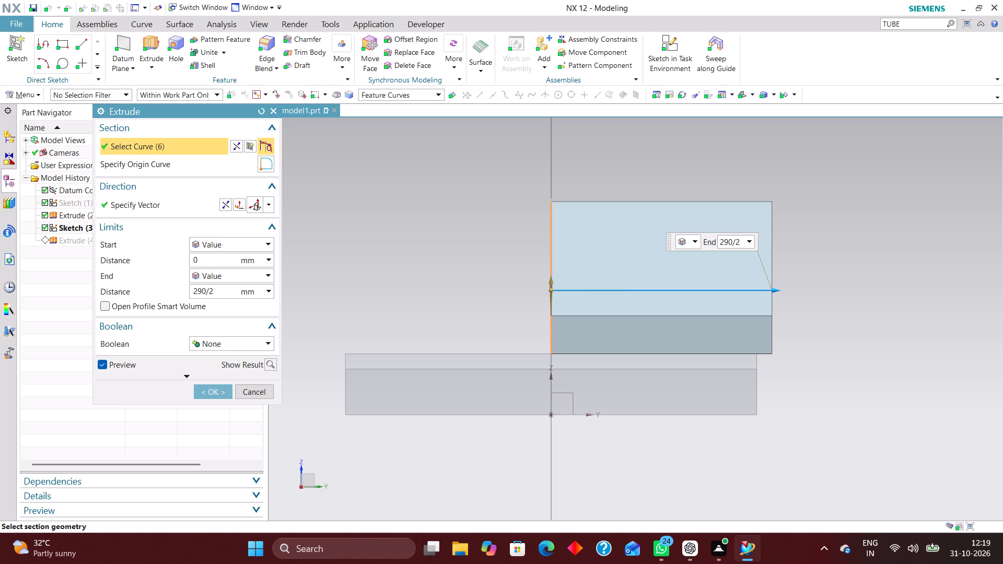
pyautogui.click(213, 394)
pyautogui.moveTo(362, 356); pyautogui.dragTo(393, 367, button='middle')
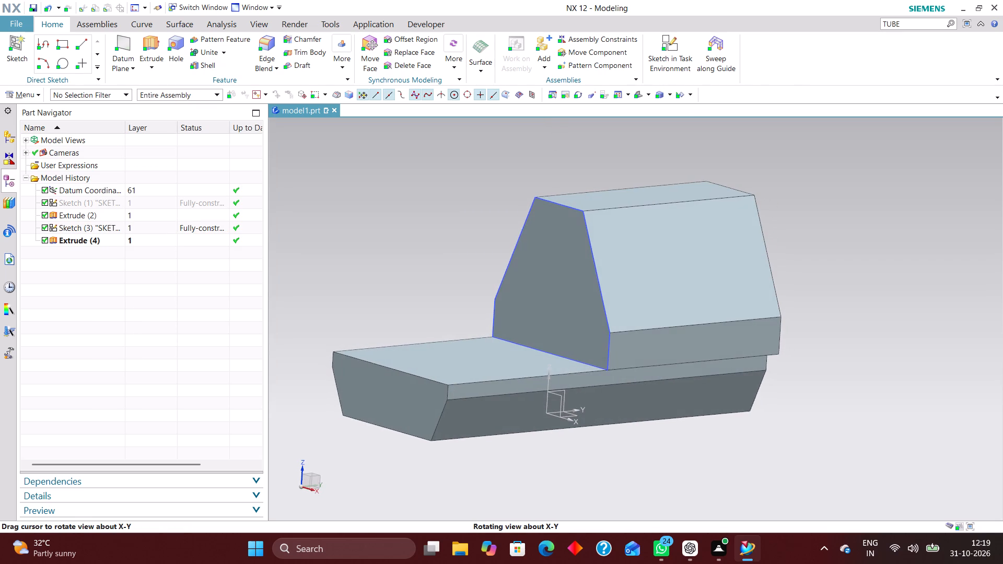
pyautogui.moveTo(393, 367); pyautogui.dragTo(392, 367, button='middle')
pyautogui.middleClick(392, 367)
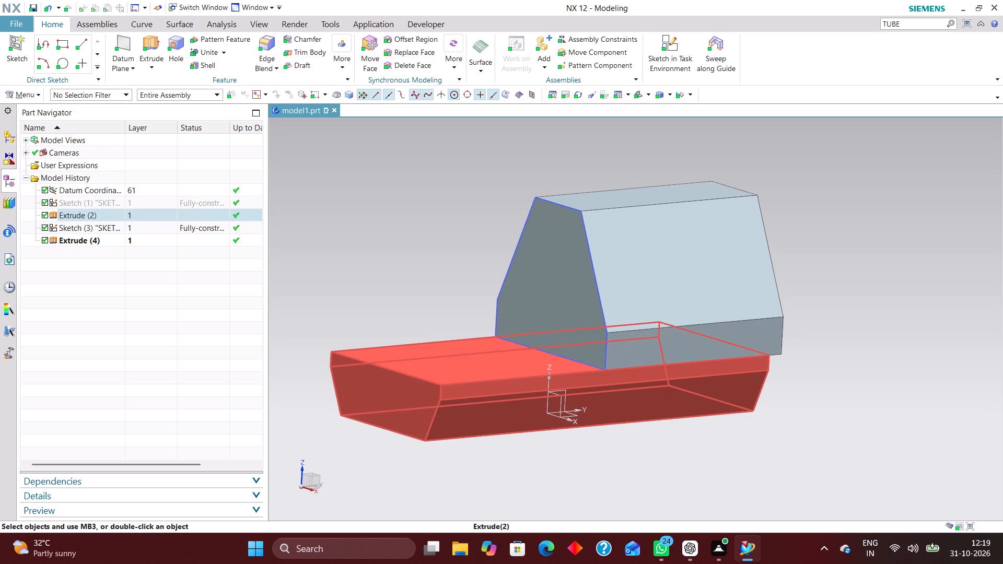
pyautogui.scroll(-1, 442, 392)
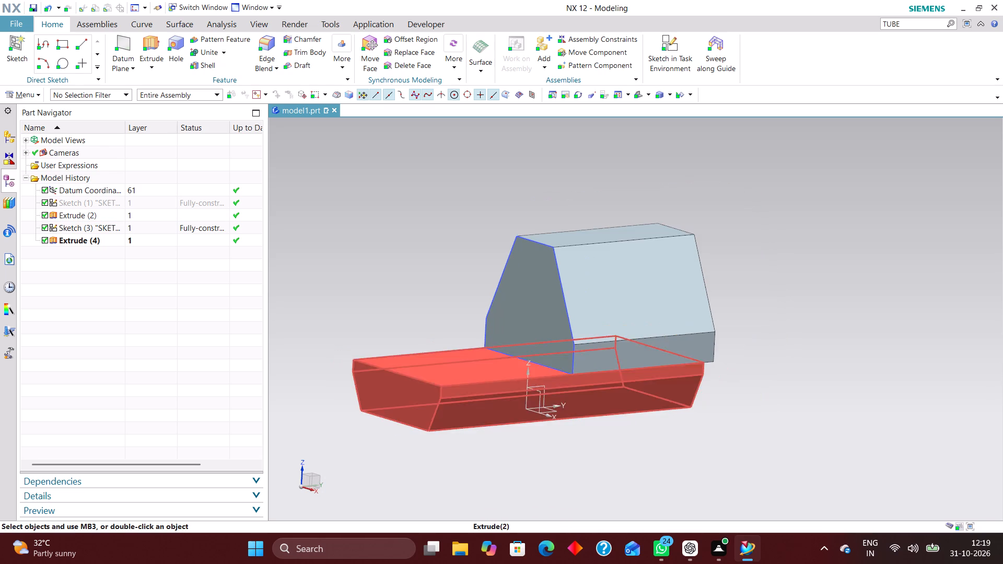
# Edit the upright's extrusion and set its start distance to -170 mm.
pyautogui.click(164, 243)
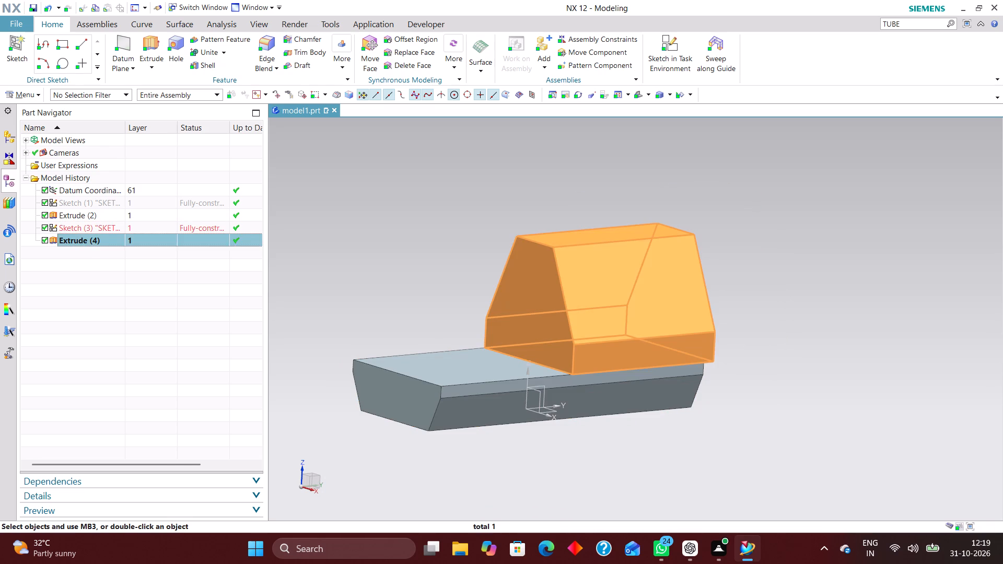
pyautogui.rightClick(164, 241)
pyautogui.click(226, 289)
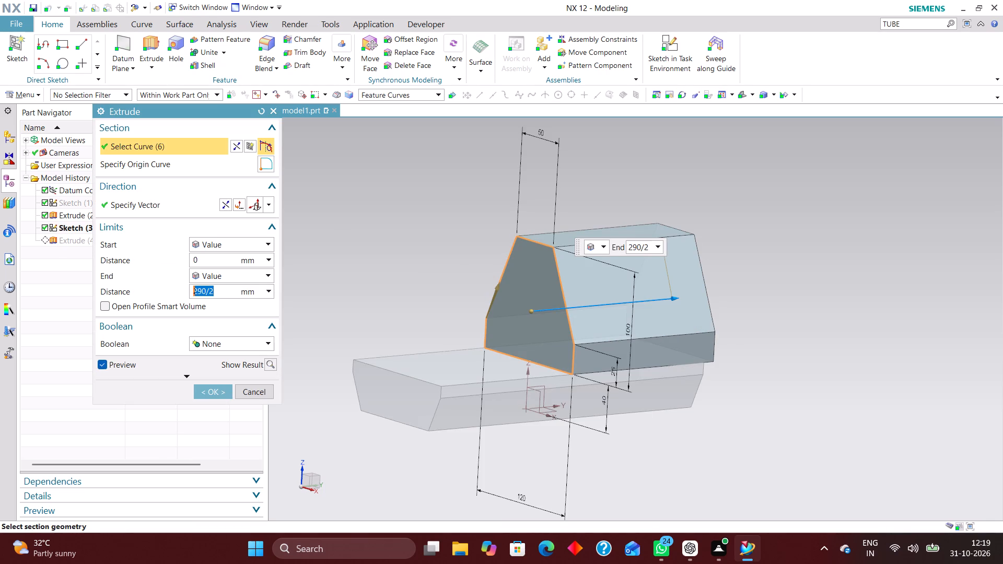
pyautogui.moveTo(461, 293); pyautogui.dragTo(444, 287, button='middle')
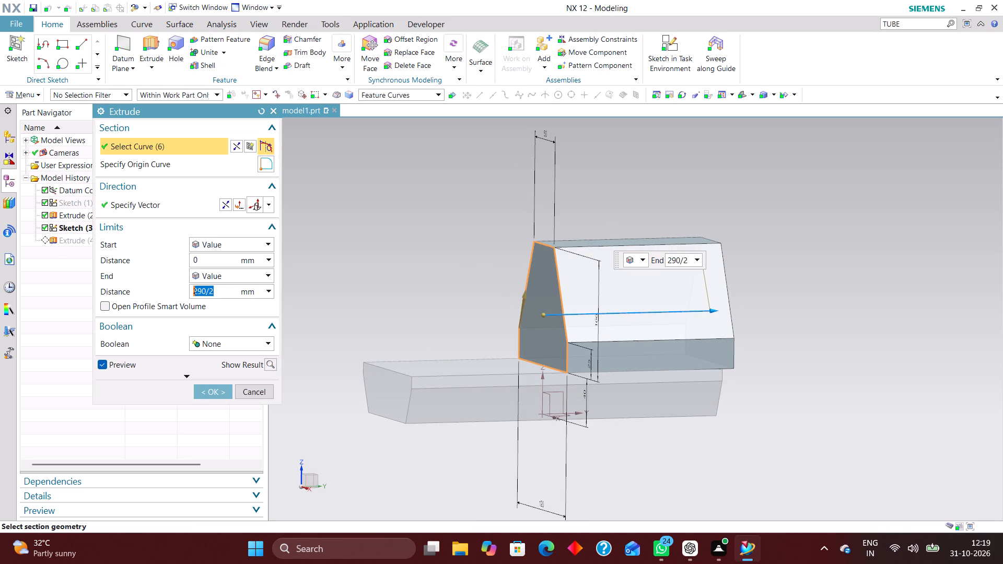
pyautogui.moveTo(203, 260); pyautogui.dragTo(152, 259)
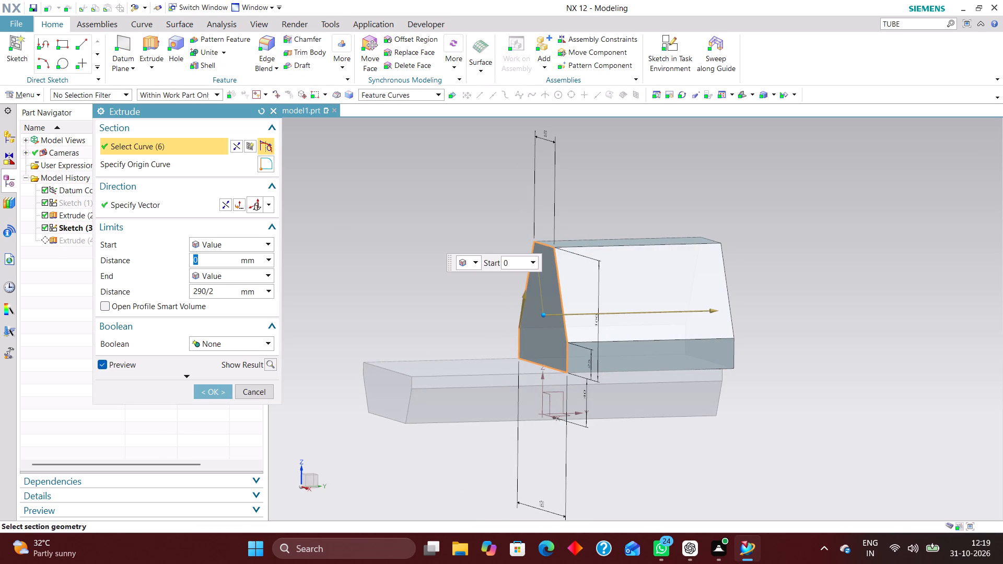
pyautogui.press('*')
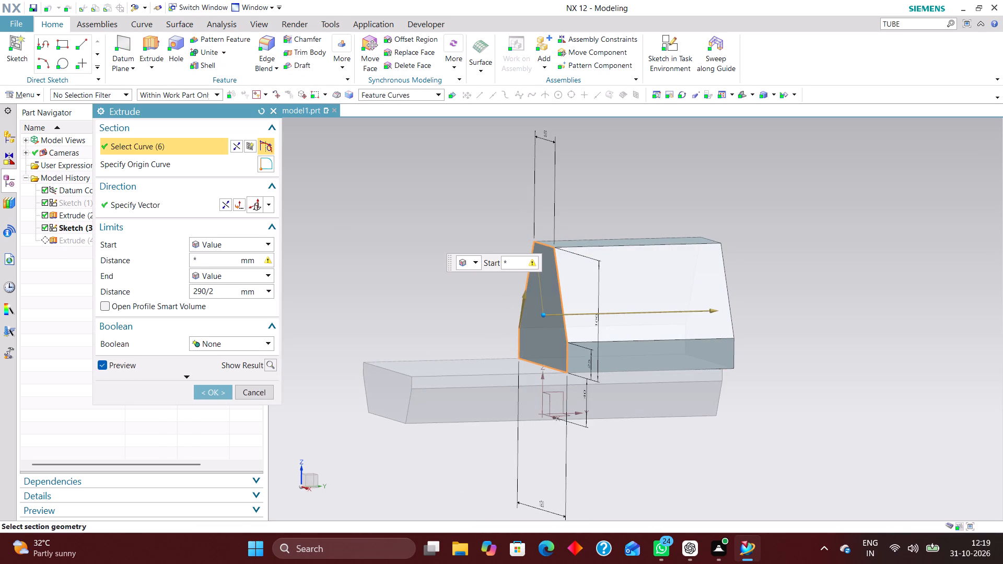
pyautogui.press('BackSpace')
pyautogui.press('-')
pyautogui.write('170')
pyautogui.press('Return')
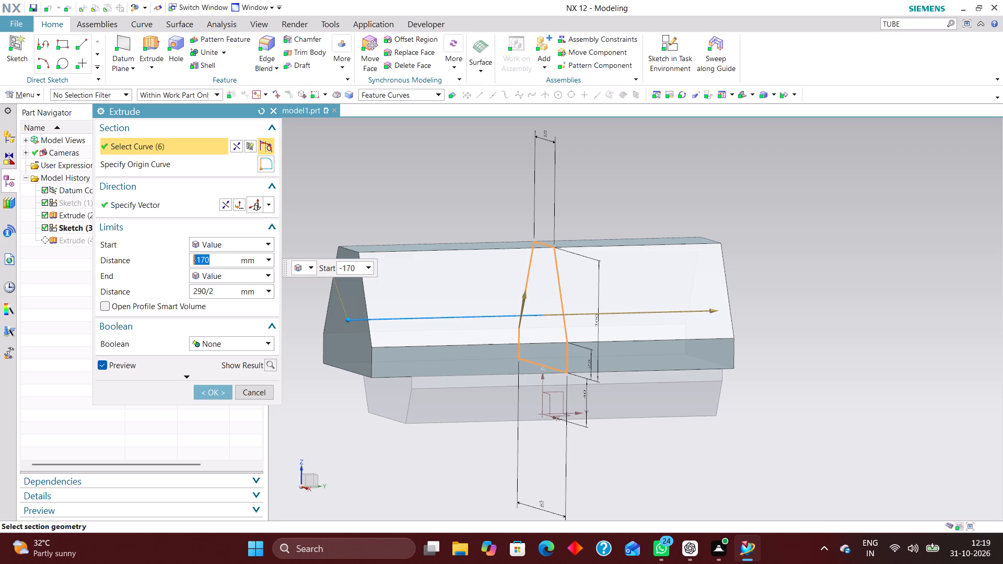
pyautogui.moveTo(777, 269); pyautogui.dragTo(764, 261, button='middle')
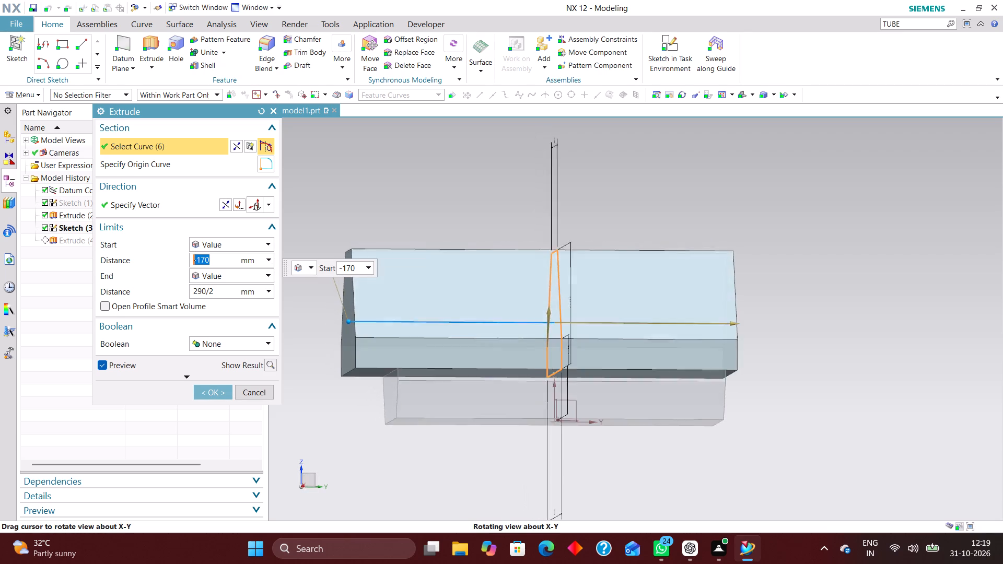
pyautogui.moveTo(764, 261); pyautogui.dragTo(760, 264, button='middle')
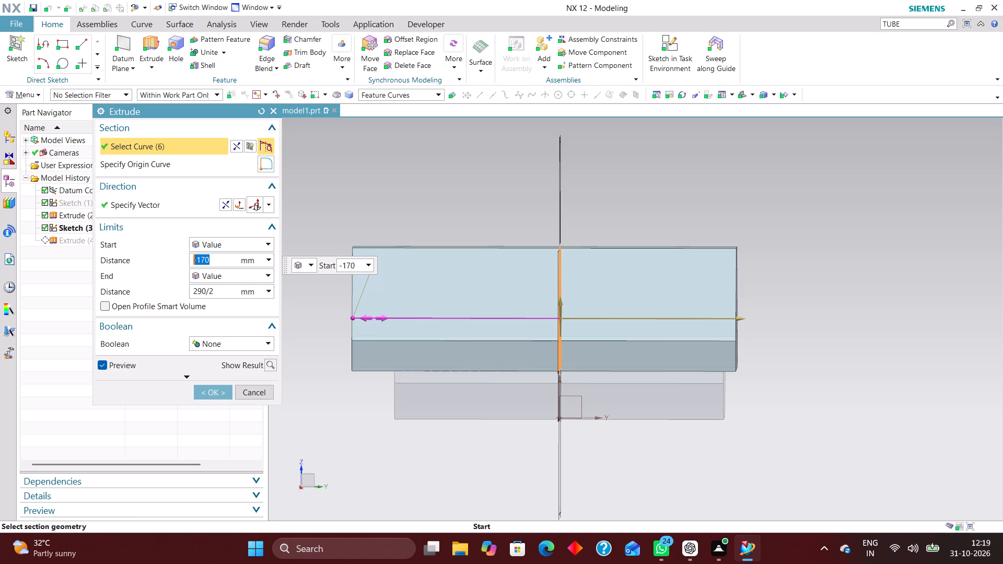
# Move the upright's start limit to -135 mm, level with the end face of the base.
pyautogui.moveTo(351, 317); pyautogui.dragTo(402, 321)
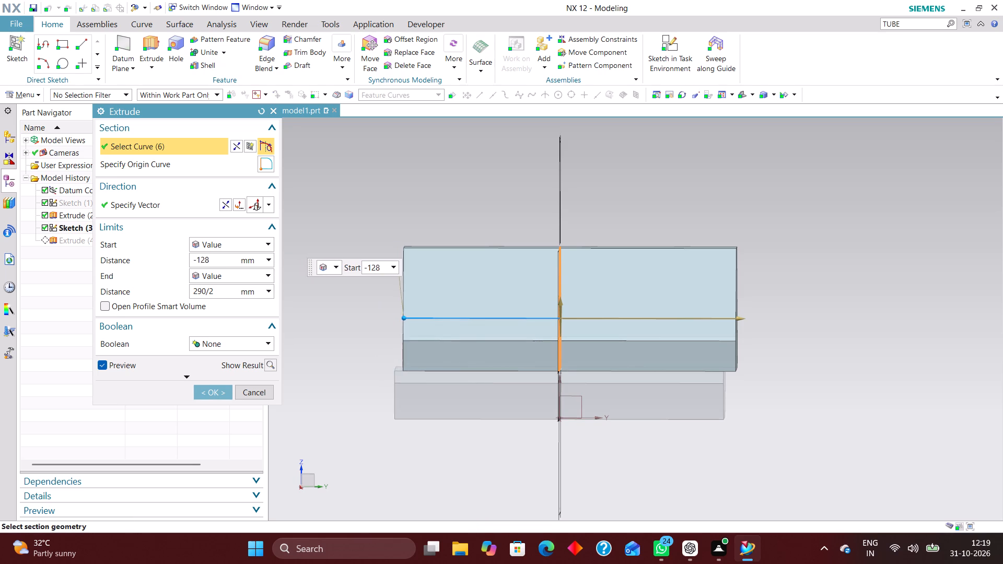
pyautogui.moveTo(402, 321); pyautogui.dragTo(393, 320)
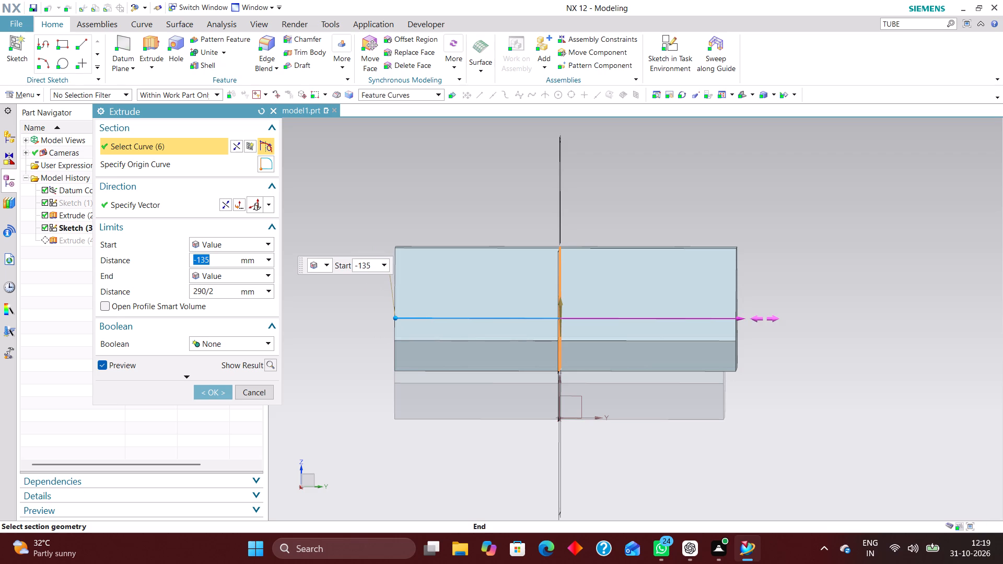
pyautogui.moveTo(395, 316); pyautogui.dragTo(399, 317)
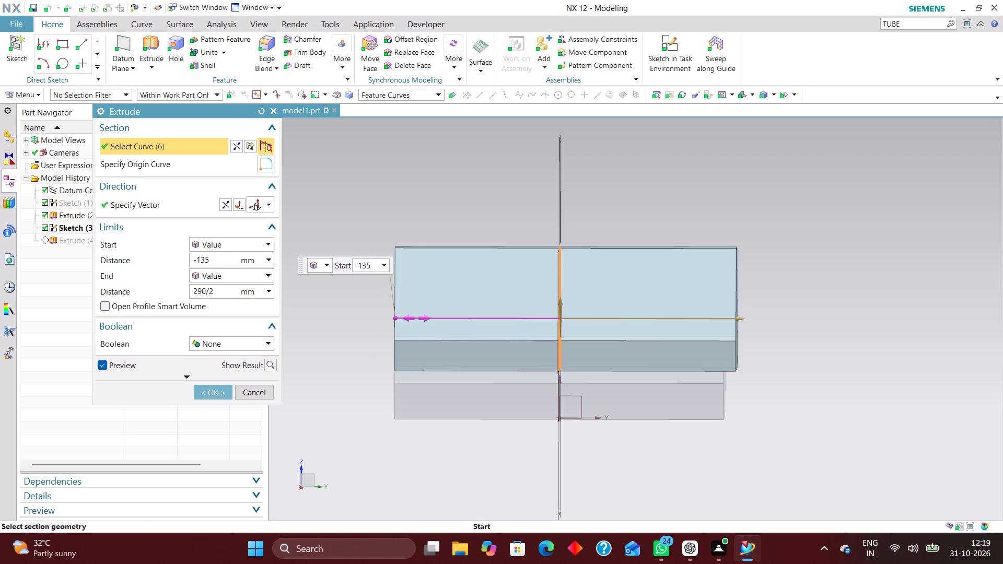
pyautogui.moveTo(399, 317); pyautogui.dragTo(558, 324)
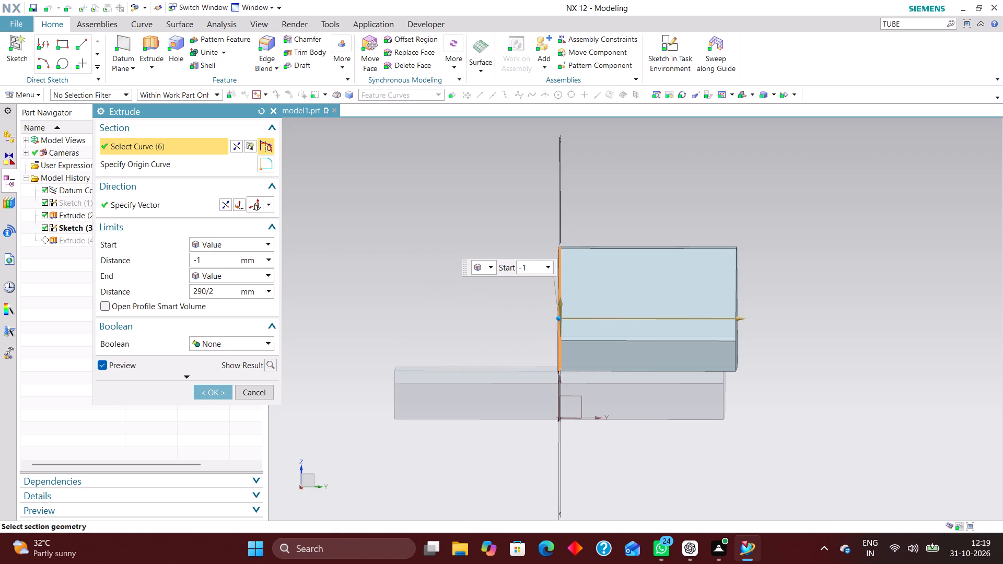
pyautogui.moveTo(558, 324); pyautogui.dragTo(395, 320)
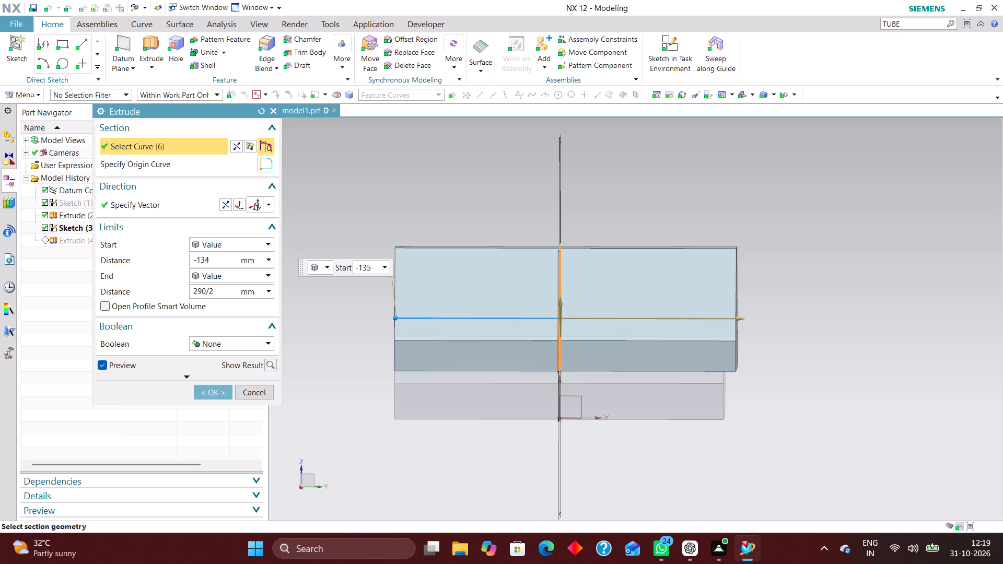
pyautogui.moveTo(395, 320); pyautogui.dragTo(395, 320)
# Move the upright's start limit past the sketch plane to 35 mm, keeping the end at 290/2 mm, and finish the extrusion.
pyautogui.moveTo(395, 320); pyautogui.dragTo(522, 327)
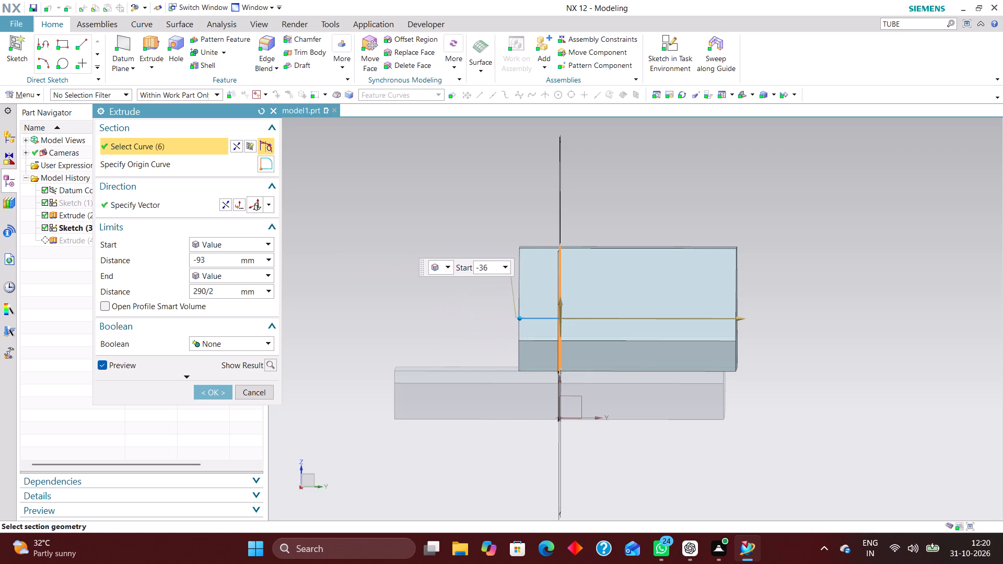
pyautogui.moveTo(522, 327); pyautogui.dragTo(558, 323)
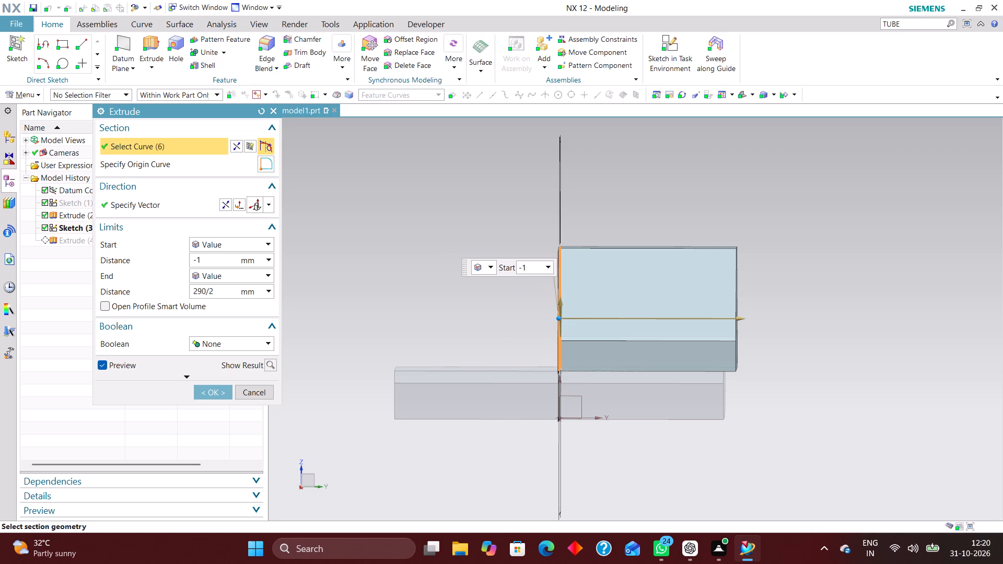
pyautogui.moveTo(558, 323); pyautogui.dragTo(568, 322)
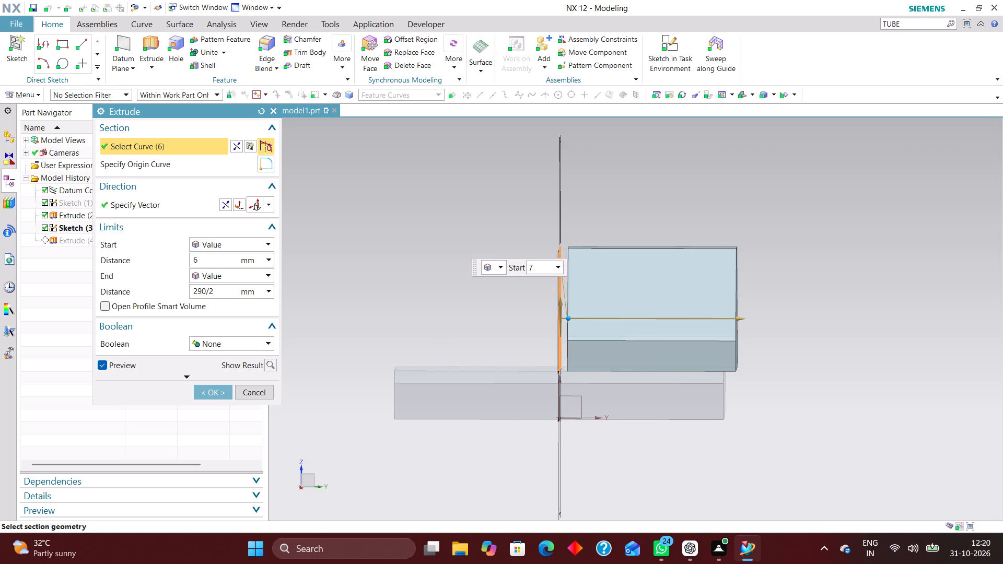
pyautogui.moveTo(568, 322); pyautogui.dragTo(567, 322)
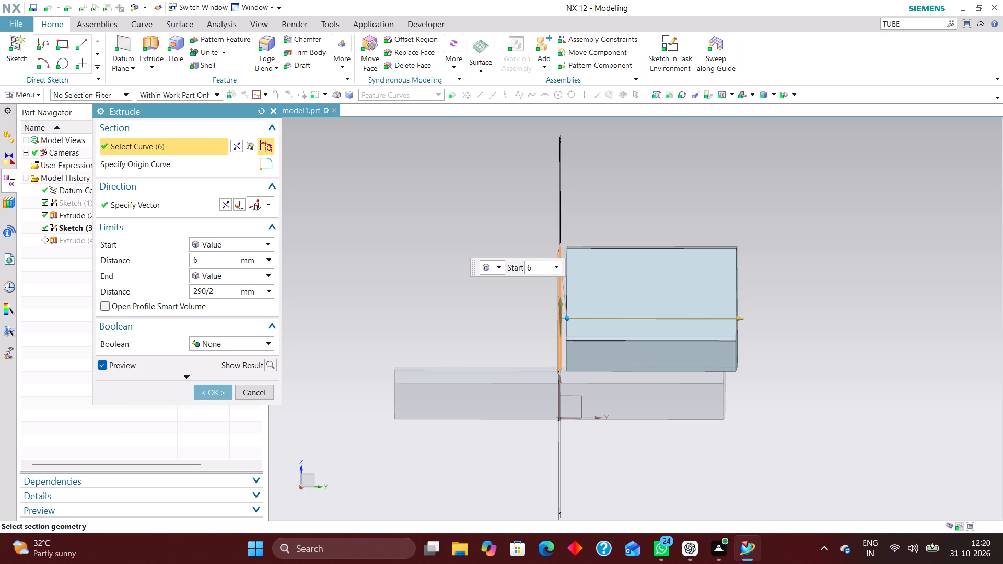
pyautogui.moveTo(567, 322); pyautogui.dragTo(572, 322)
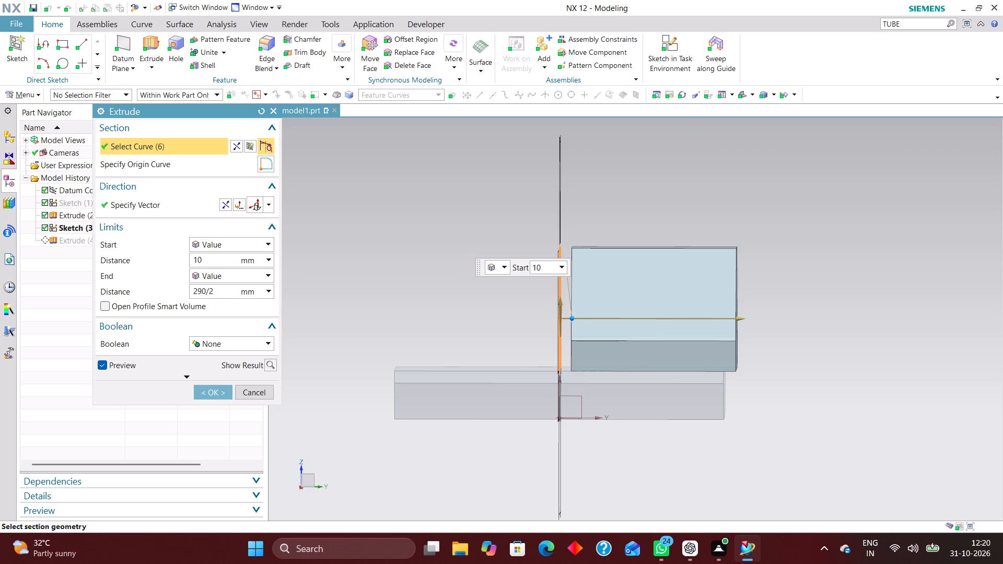
pyautogui.moveTo(572, 322); pyautogui.dragTo(584, 322)
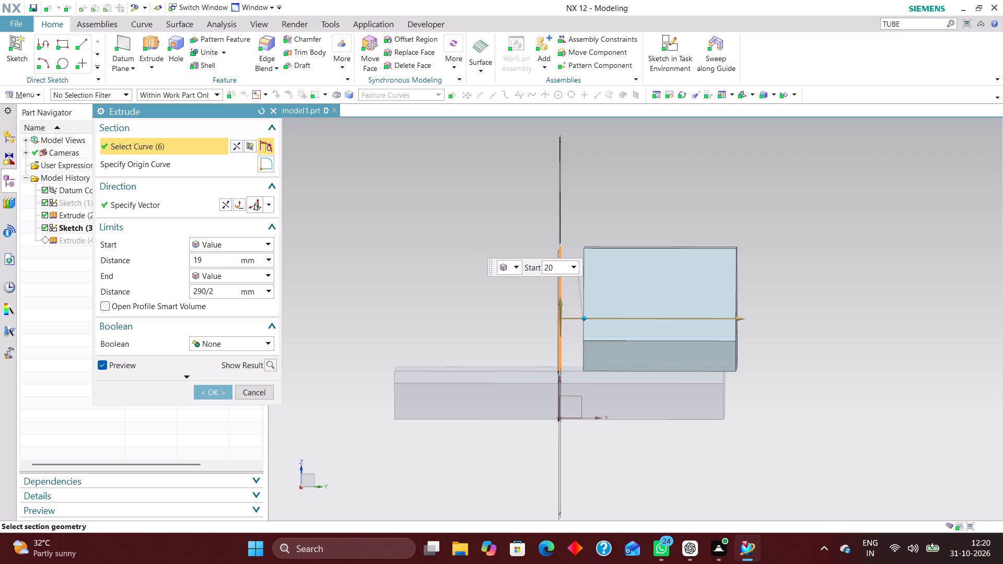
pyautogui.moveTo(584, 322); pyautogui.dragTo(586, 323)
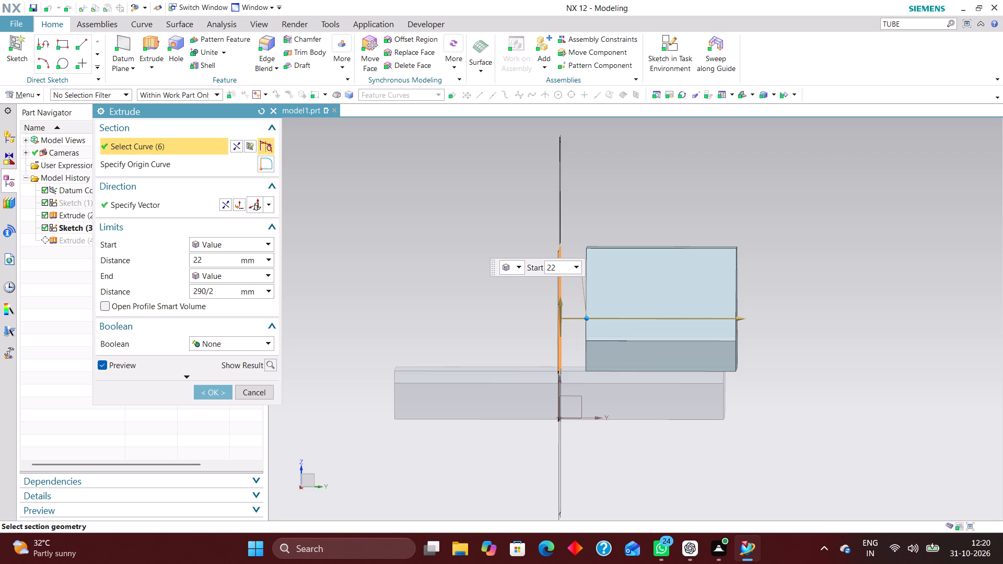
pyautogui.moveTo(586, 323); pyautogui.dragTo(590, 323)
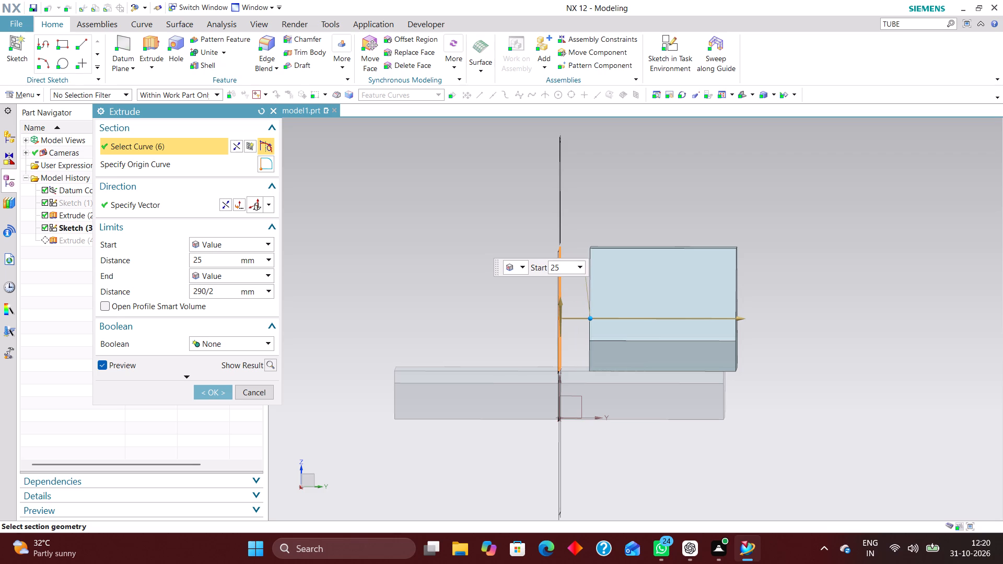
pyautogui.moveTo(590, 323); pyautogui.dragTo(589, 324)
pyautogui.moveTo(589, 324); pyautogui.dragTo(590, 324)
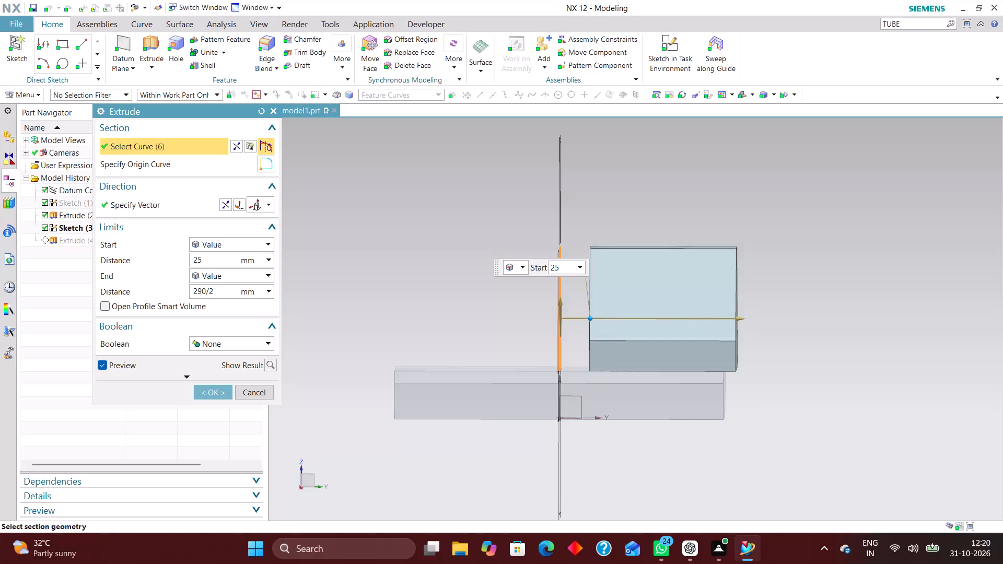
pyautogui.moveTo(590, 324); pyautogui.dragTo(600, 325)
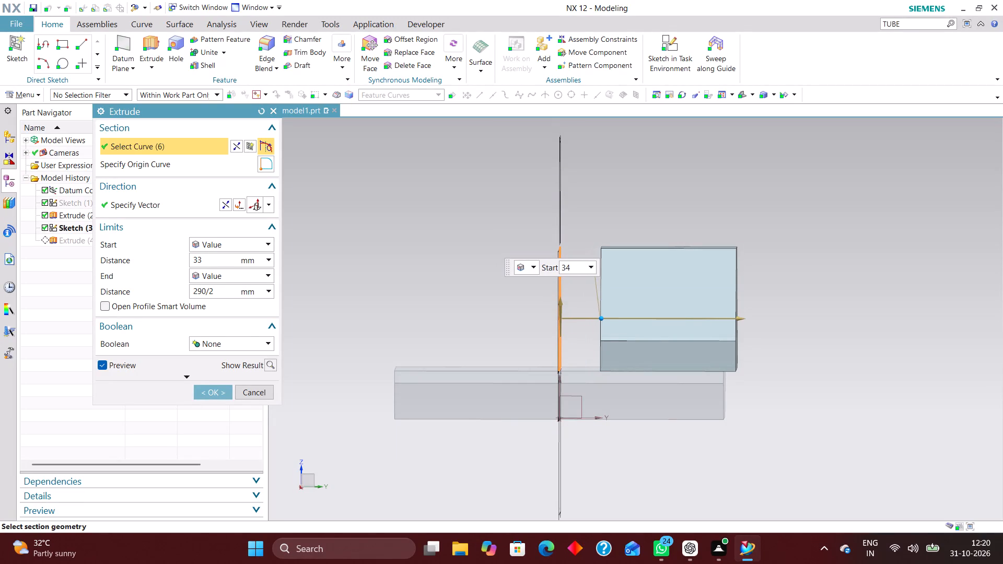
pyautogui.moveTo(600, 325); pyautogui.dragTo(602, 324)
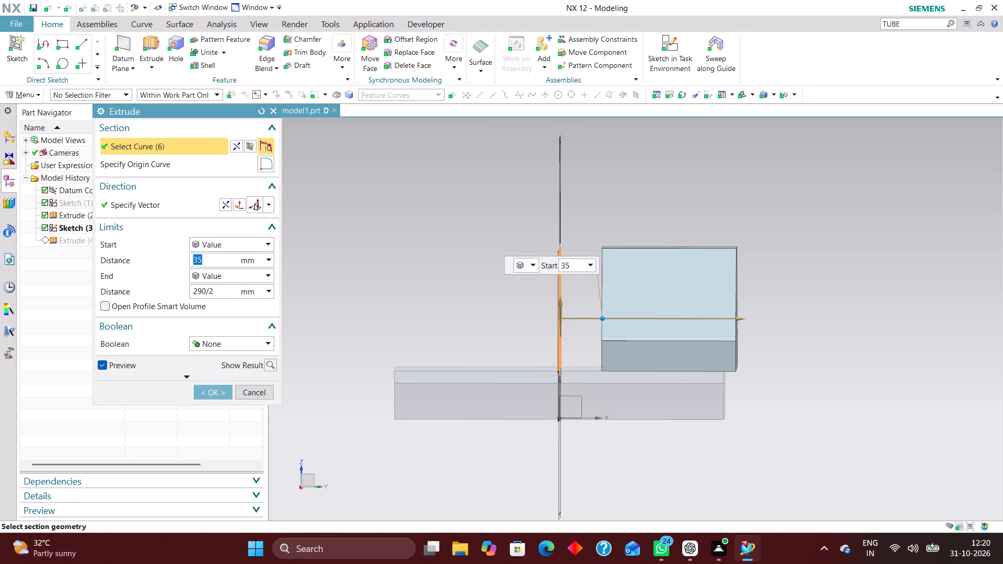
pyautogui.click(213, 395)
# Measure the distance from the base's exposed end face to the upright's facing end face.
pyautogui.moveTo(656, 425); pyautogui.dragTo(690, 430, button='middle')
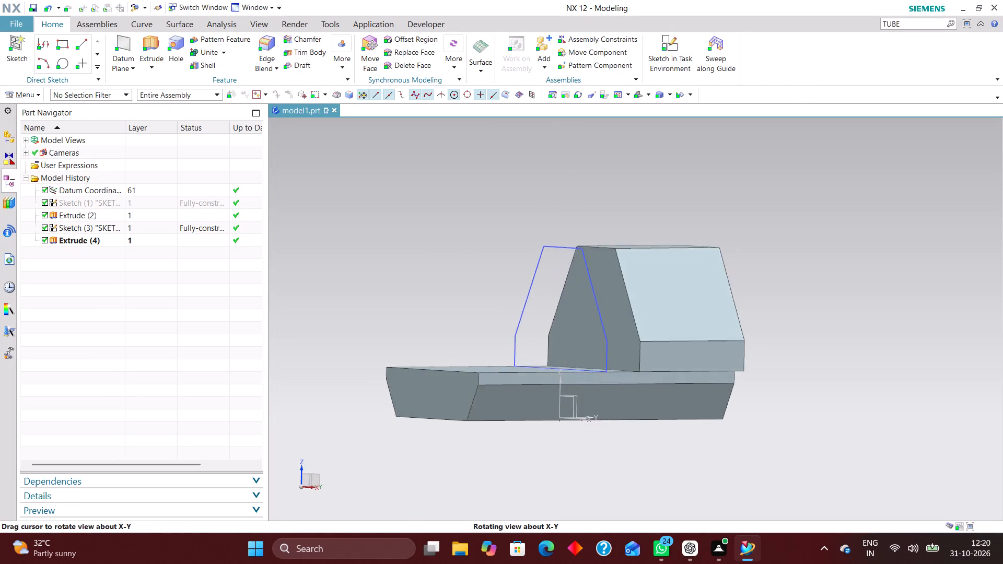
pyautogui.moveTo(690, 430); pyautogui.dragTo(686, 437, button='middle')
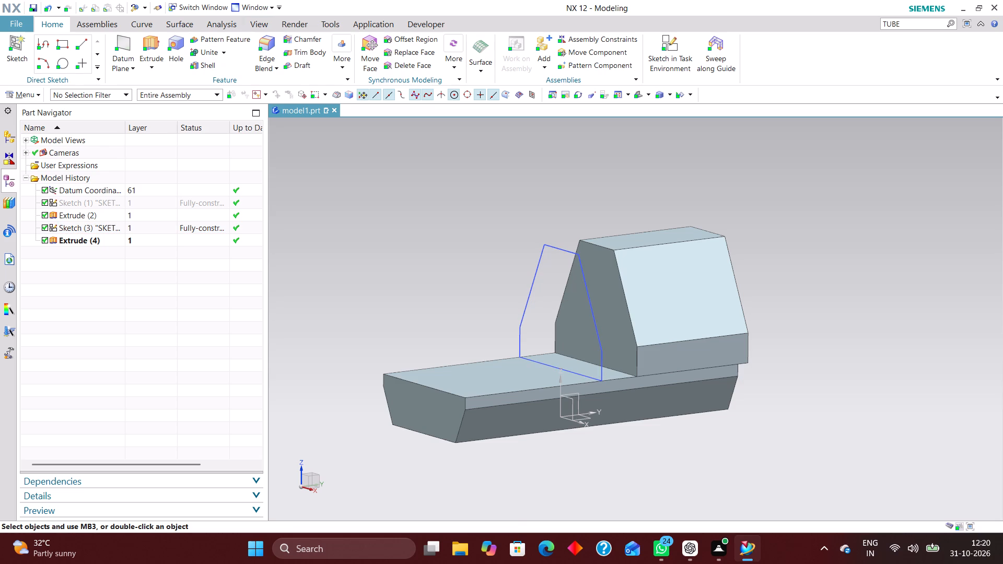
pyautogui.click(213, 19)
pyautogui.click(9, 52)
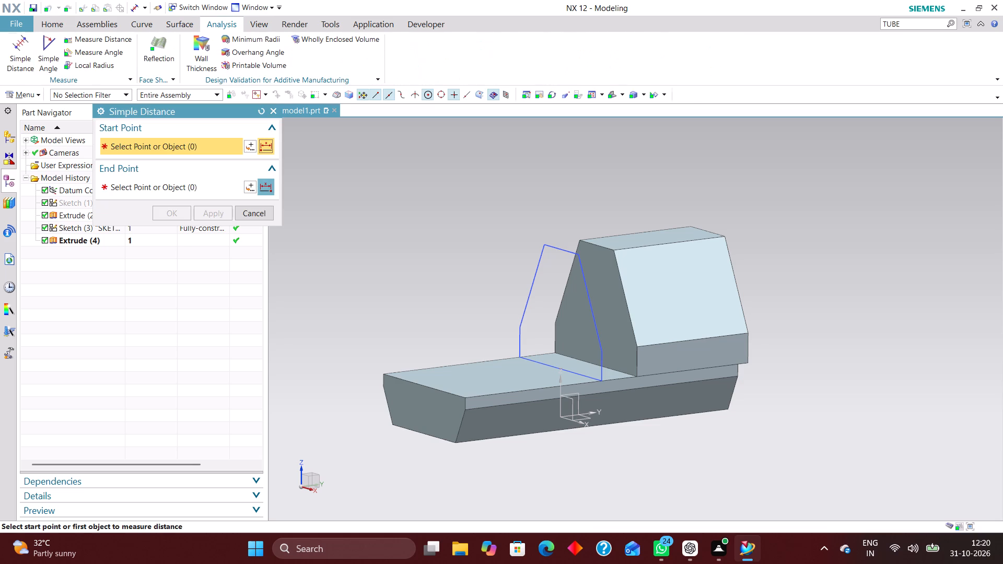
pyautogui.click(408, 401)
pyautogui.click(616, 301)
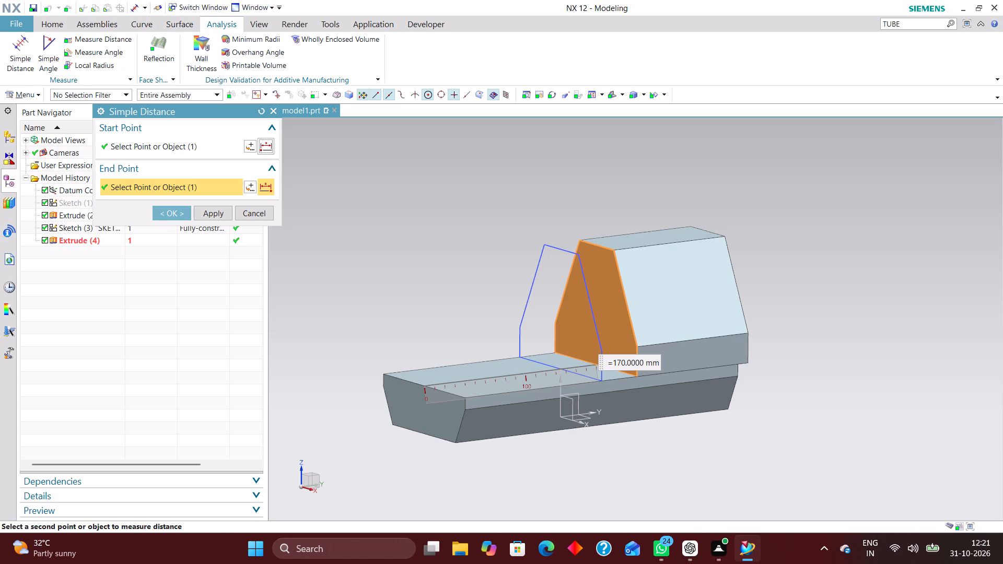
pyautogui.click(264, 215)
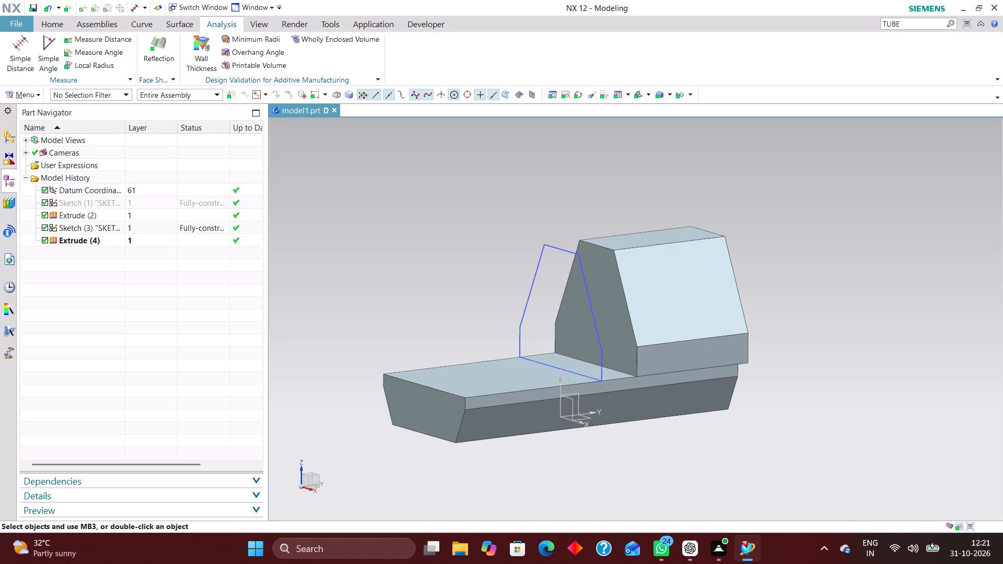
# Hide the upright's profile sketch.
pyautogui.click(53, 24)
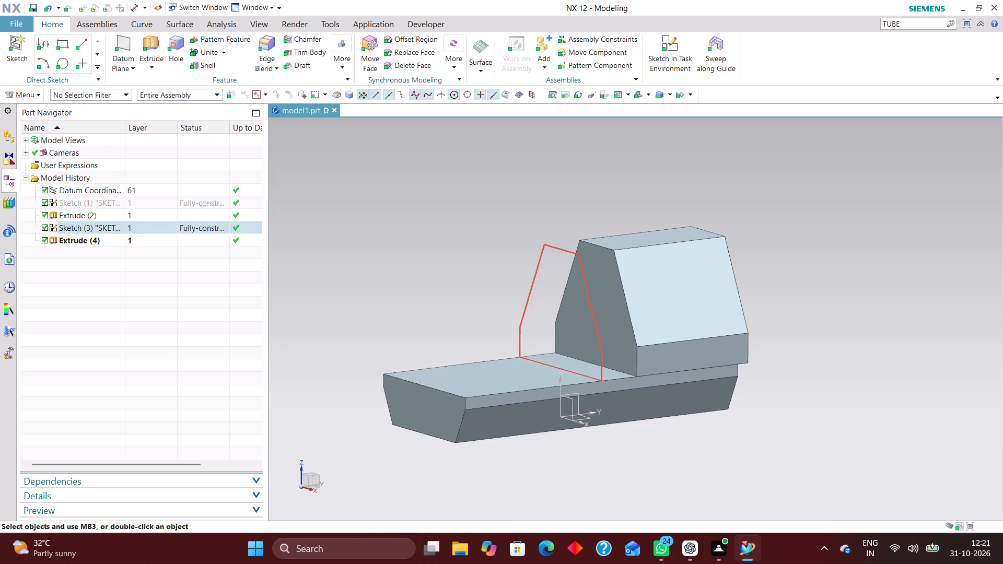
pyautogui.moveTo(541, 248); pyautogui.dragTo(538, 271, button='right')
pyautogui.moveTo(881, 304); pyautogui.dragTo(861, 302, button='middle')
pyautogui.scroll(1, 852, 294)
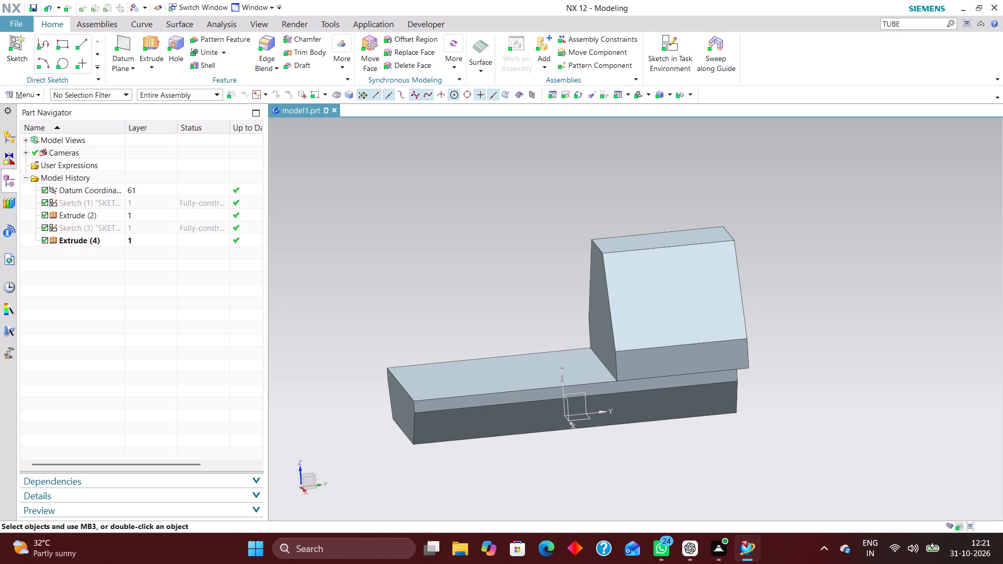
pyautogui.moveTo(865, 321); pyautogui.dragTo(878, 316, button='middle')
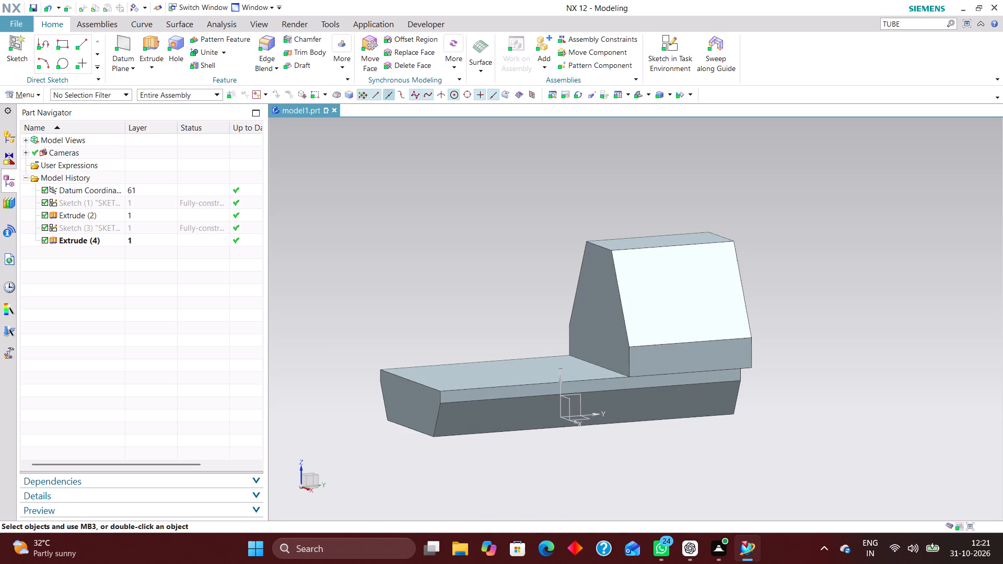
# Measure the distance from the base's exposed end face to the upright's far end face.
pyautogui.click(211, 22)
pyautogui.click(31, 45)
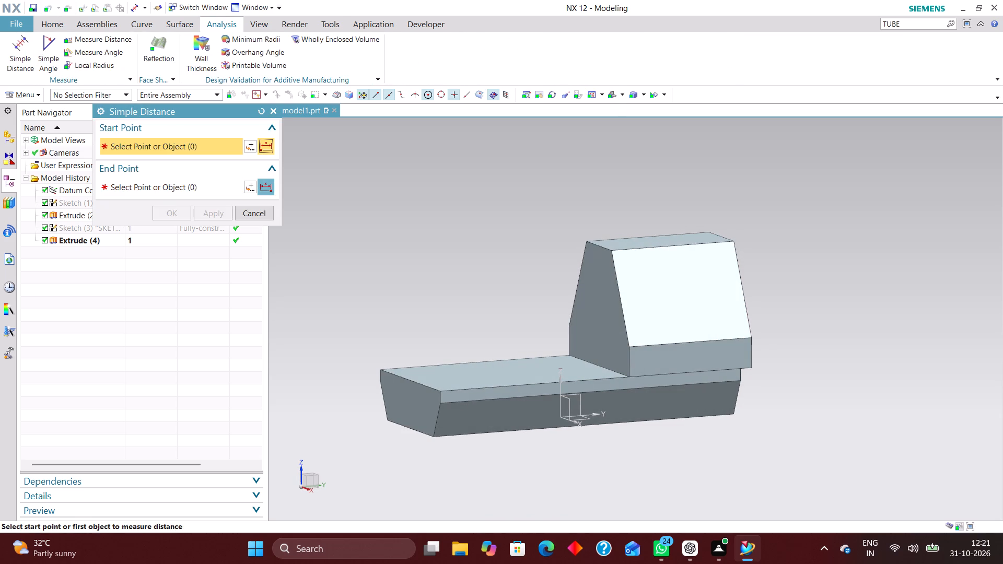
pyautogui.click(407, 394)
pyautogui.moveTo(748, 379); pyautogui.dragTo(698, 395, button='middle')
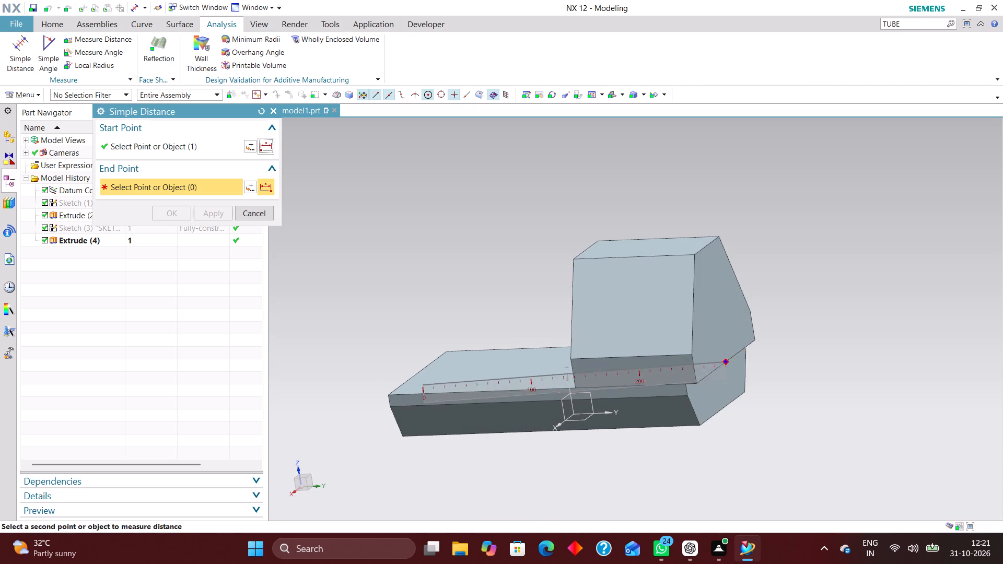
pyautogui.click(714, 326)
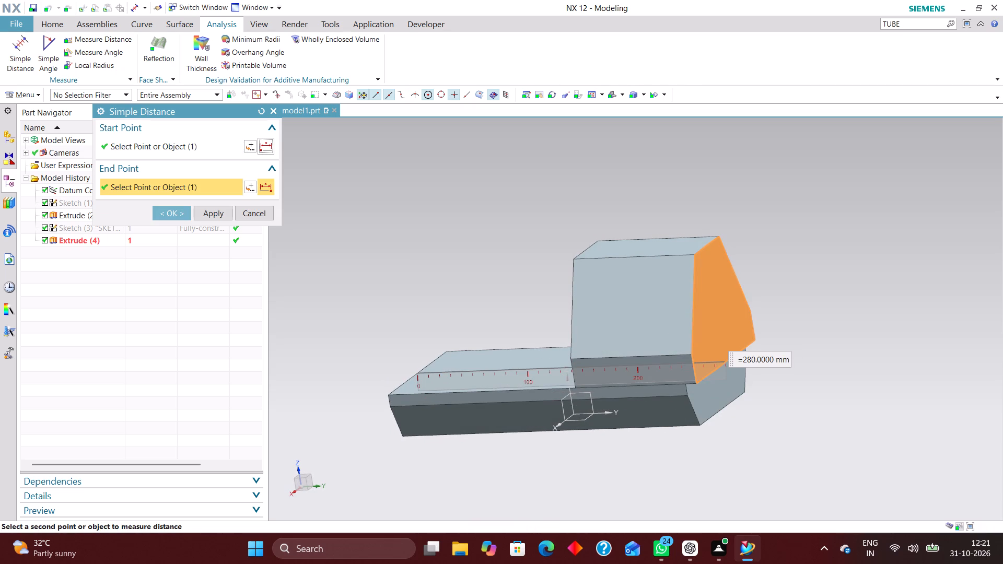
pyautogui.click(263, 213)
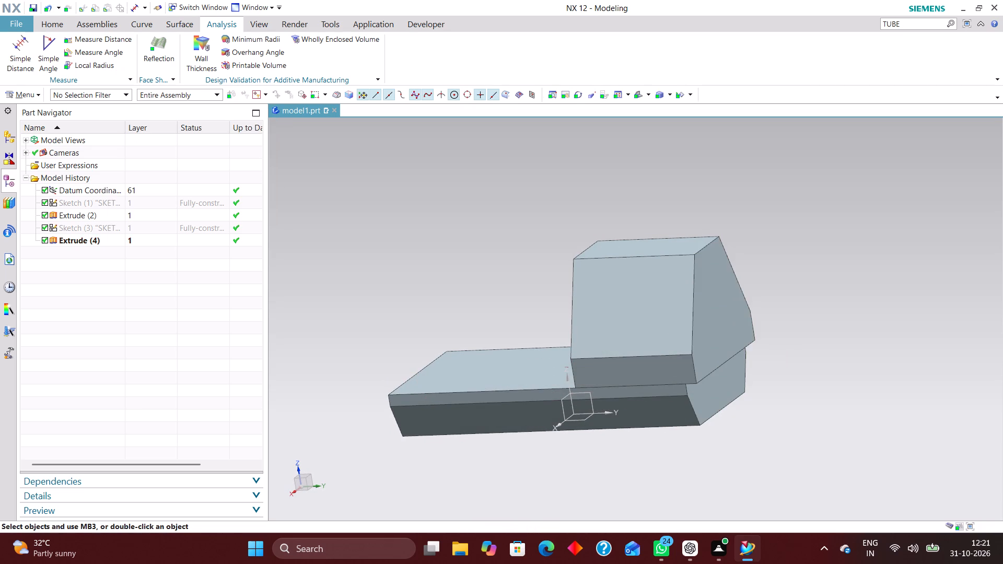
# Extend the upright's end limit outward beyond 147 mm, keeping the start at 35 mm, and finish the extrusion edit.
pyautogui.doubleClick(666, 311)
pyautogui.moveTo(842, 260); pyautogui.dragTo(799, 260, button='right')
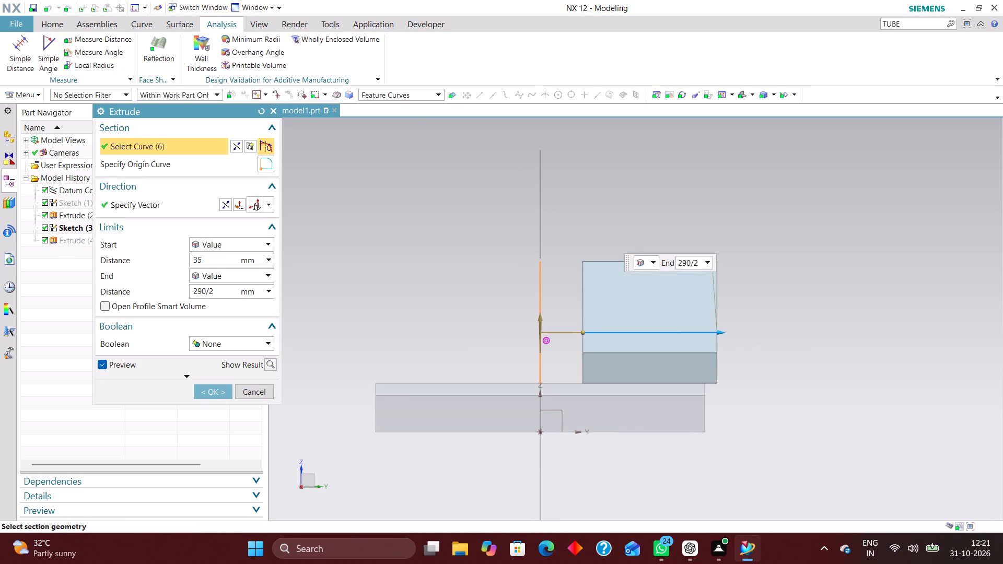
pyautogui.scroll(2, 760, 310)
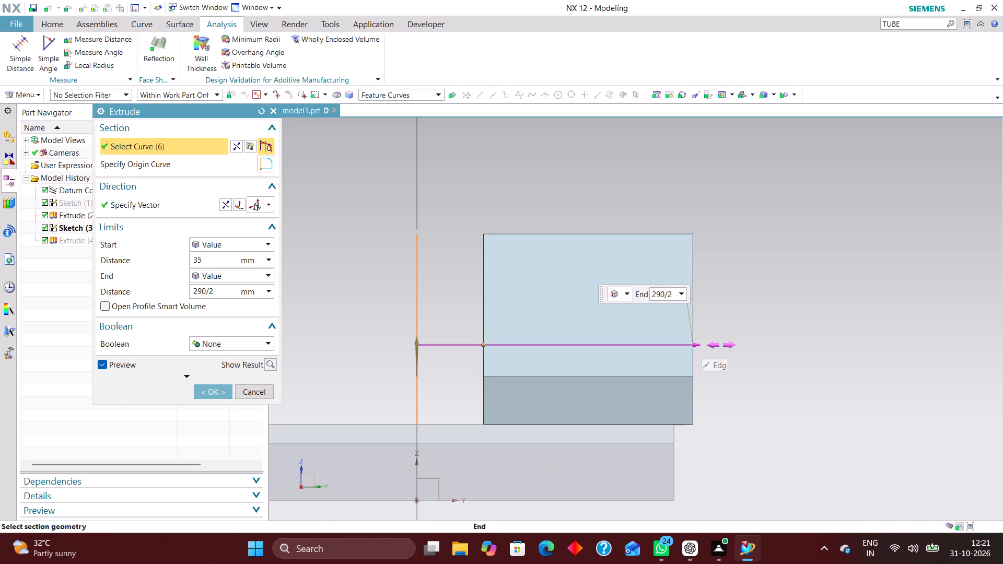
pyautogui.moveTo(701, 345); pyautogui.dragTo(706, 345)
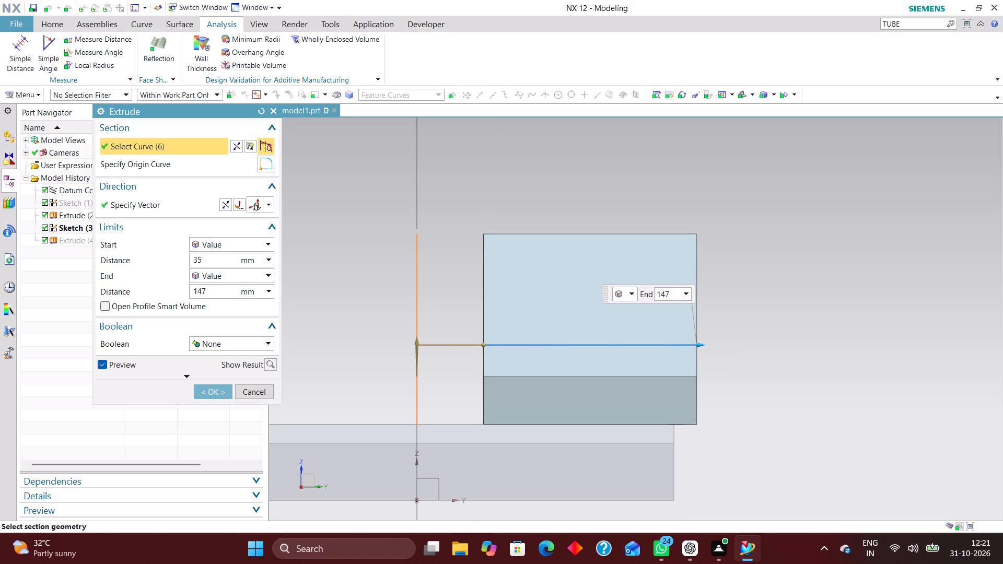
pyautogui.moveTo(706, 345); pyautogui.dragTo(720, 343)
pyautogui.click(216, 392)
# Examine the junction between the upright and the base near the overhanging end from several angles.
pyautogui.moveTo(438, 357); pyautogui.dragTo(464, 372, button='middle')
pyautogui.scroll(-3, 645, 368)
pyautogui.scroll(4, 654, 422)
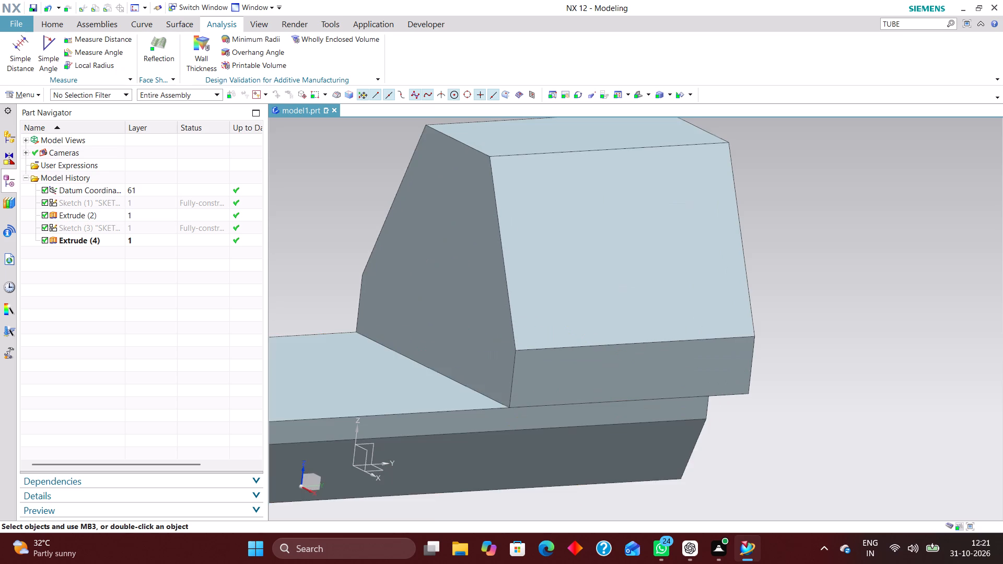
pyautogui.scroll(1, 674, 431)
pyautogui.moveTo(673, 428); pyautogui.dragTo(677, 410, button='middle')
pyautogui.scroll(6, 535, 410)
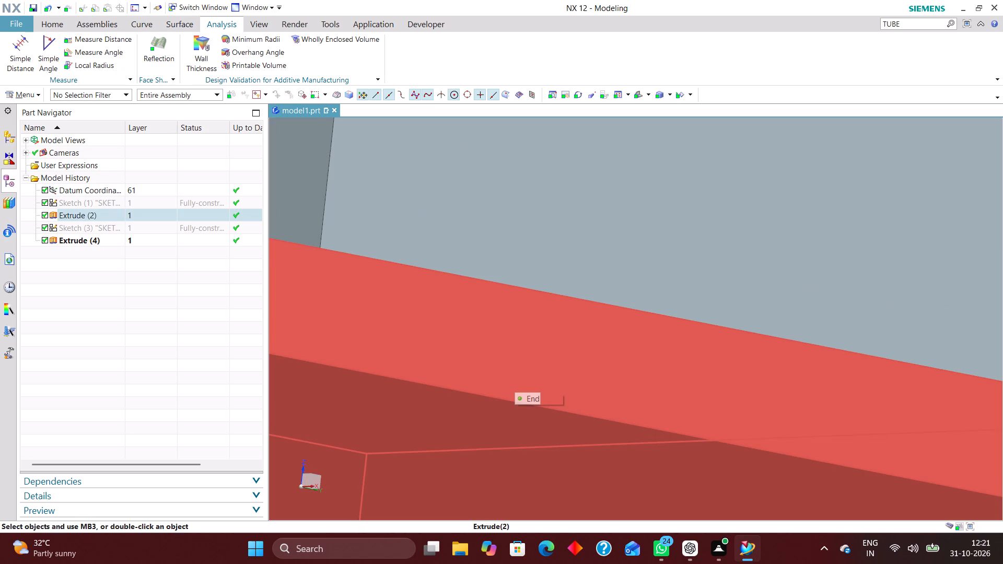
pyautogui.scroll(-3, 773, 419)
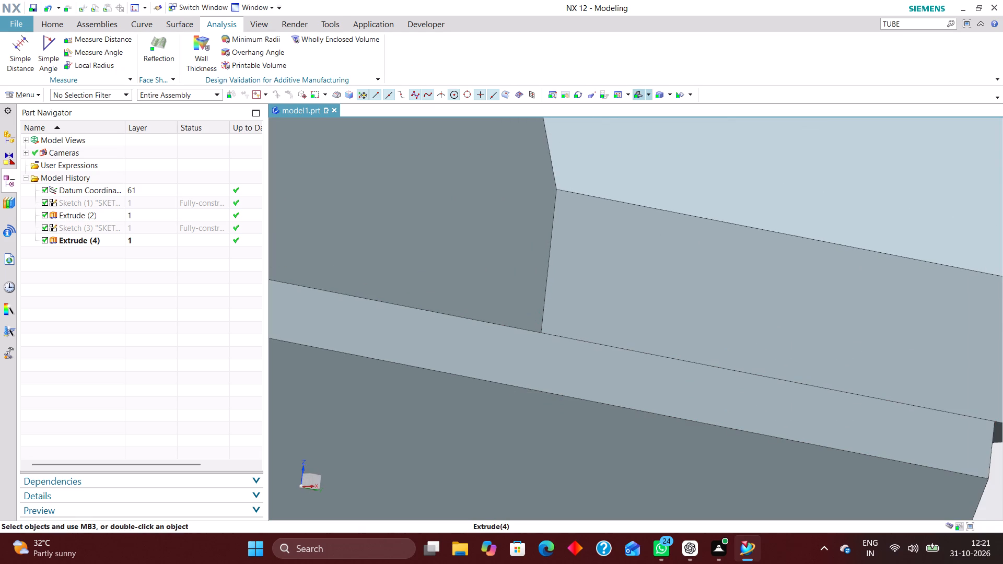
# Orient the view to show the whole bracket isometrically.
pyautogui.click(636, 95)
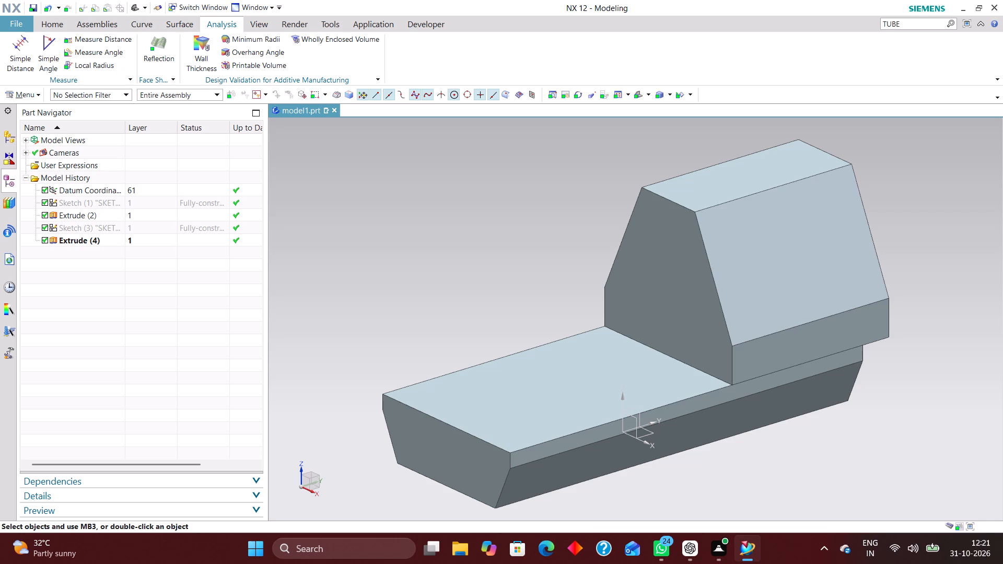
pyautogui.press('End')
pyautogui.press('End')
pyautogui.press('End')
pyautogui.press('End')
pyautogui.press('End')
pyautogui.press('End')
pyautogui.press('End')
pyautogui.press('End')
pyautogui.press('End')
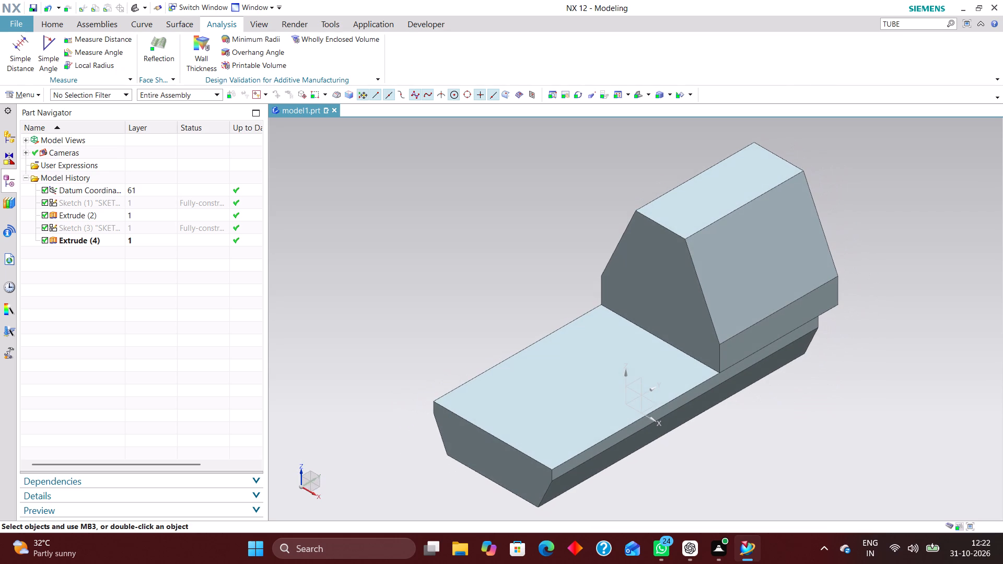
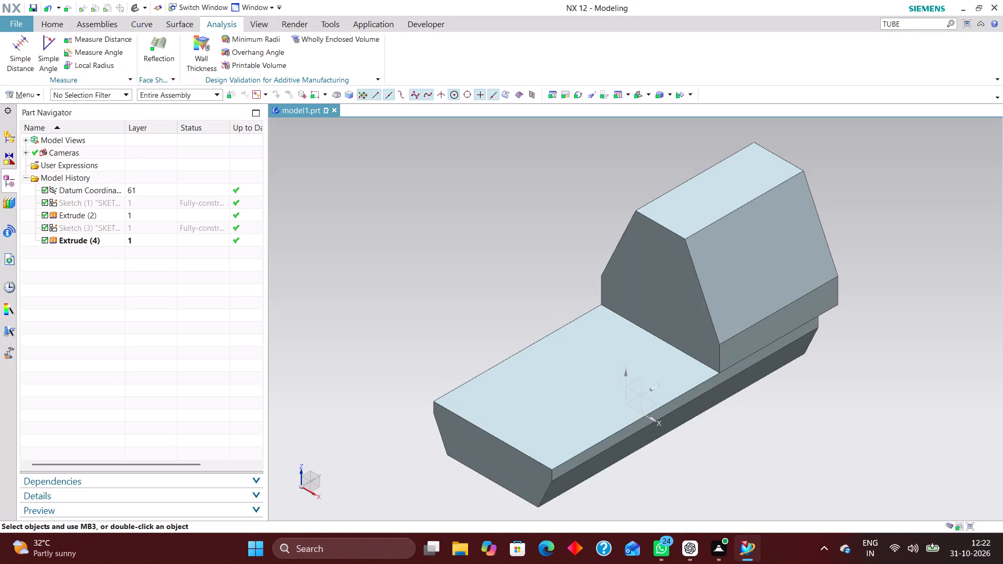
# Examine the upright's overhang and its junction with the base from the side, the end and close up.
pyautogui.moveTo(737, 429); pyautogui.dragTo(705, 396, button='middle')
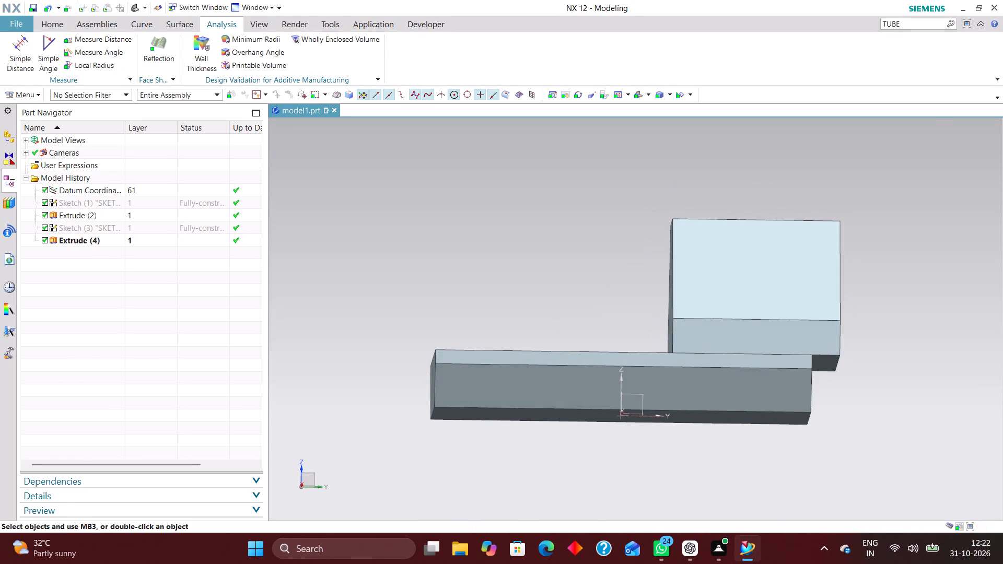
pyautogui.scroll(8, 737, 349)
pyautogui.moveTo(598, 329); pyautogui.dragTo(559, 327, button='middle')
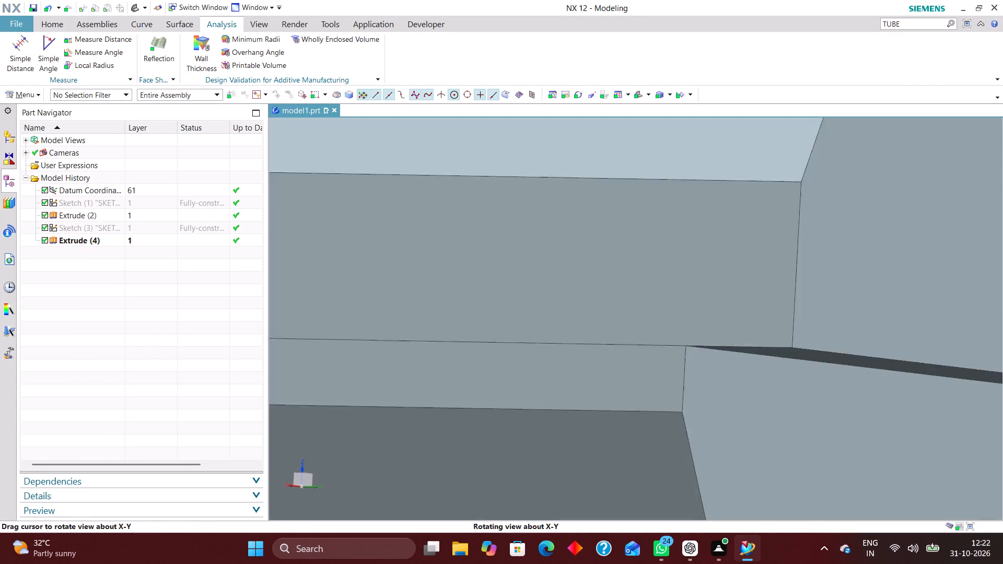
pyautogui.moveTo(559, 327); pyautogui.dragTo(553, 325, button='middle')
pyautogui.scroll(-5, 554, 322)
pyautogui.scroll(1, 584, 344)
pyautogui.moveTo(574, 348); pyautogui.dragTo(556, 352, button='middle')
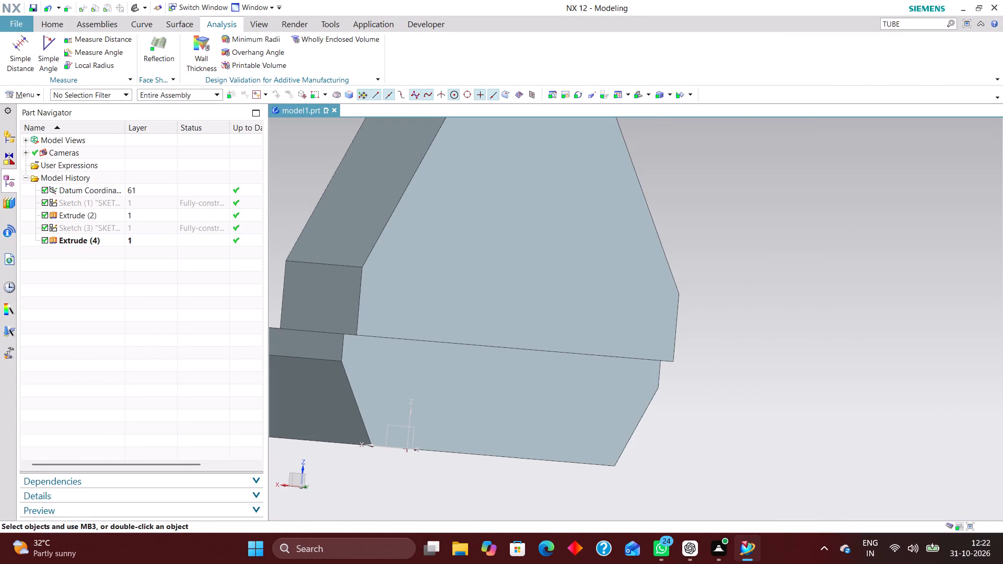
pyautogui.moveTo(731, 271); pyautogui.dragTo(623, 252, button='right')
pyautogui.scroll(-2, 732, 310)
pyautogui.scroll(5, 396, 323)
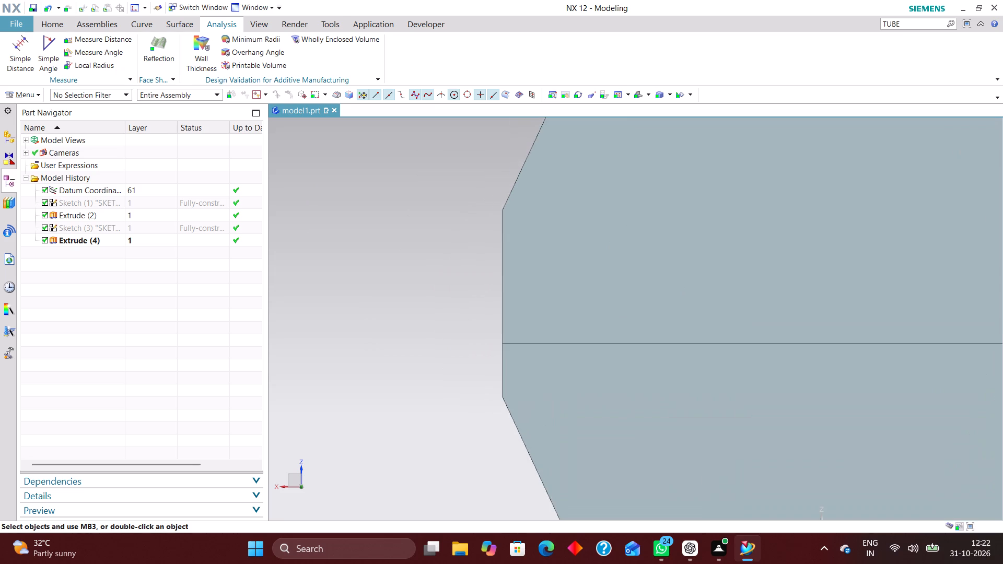
pyautogui.scroll(6, 562, 357)
pyautogui.moveTo(446, 291); pyautogui.dragTo(478, 288, button='middle')
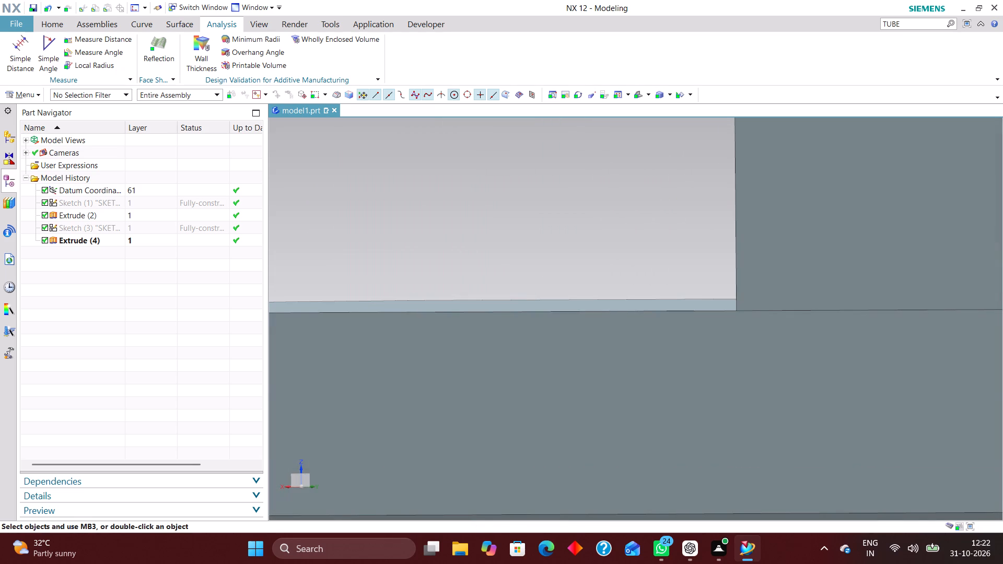
pyautogui.scroll(-4, 660, 294)
pyautogui.moveTo(645, 274); pyautogui.dragTo(648, 296, button='middle')
pyautogui.scroll(-7, 639, 245)
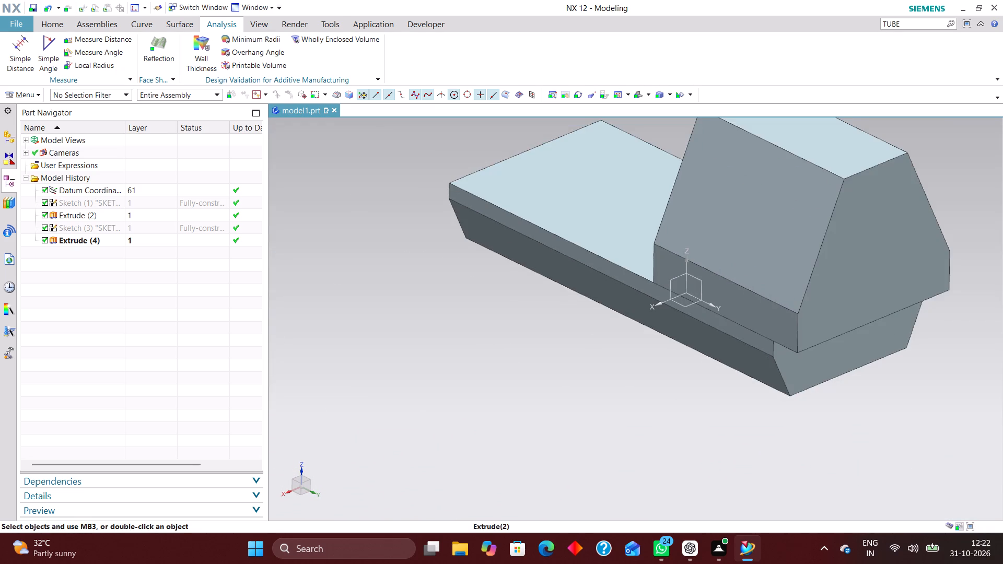
pyautogui.scroll(4, 782, 310)
pyautogui.scroll(-4, 680, 298)
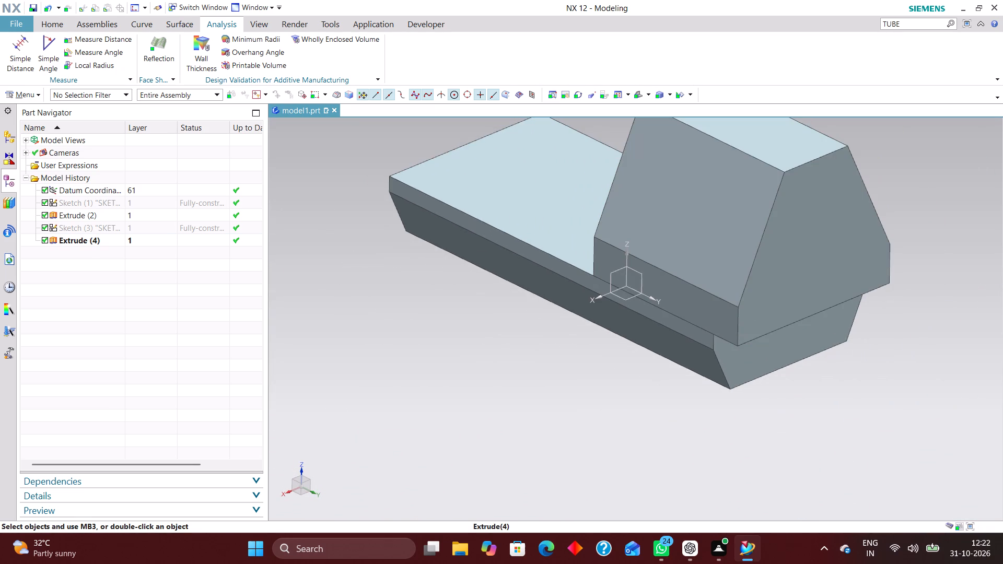
pyautogui.click(640, 93)
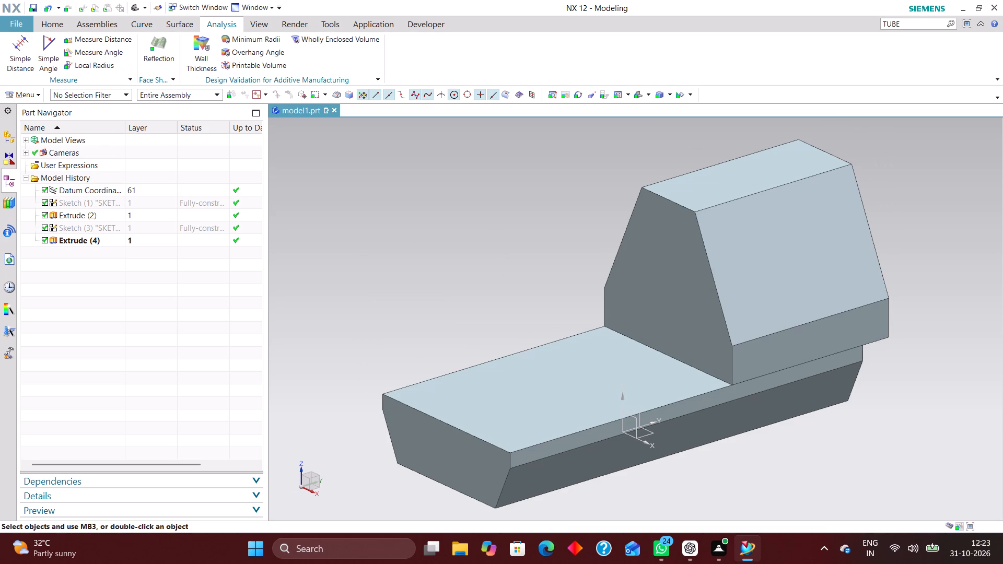
# Examine the whole bracket isometrically and the underside of the overhang where the upright meets the base.
pyautogui.press('End')
pyautogui.press('End')
pyautogui.press('End')
pyautogui.press('End')
pyautogui.press('End')
pyautogui.press('End')
pyautogui.press('End')
pyautogui.press('1')
pyautogui.press('1')
pyautogui.press('1')
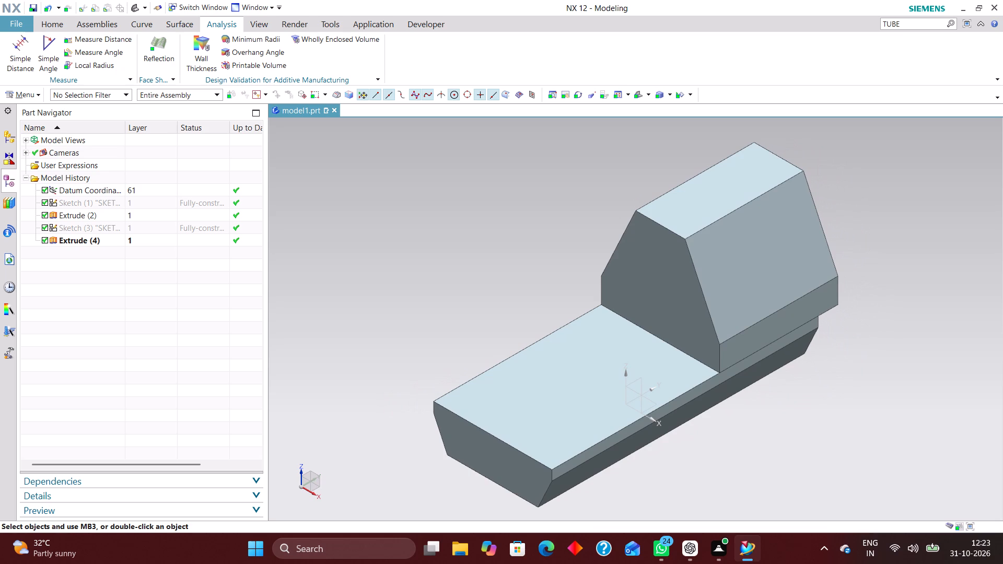
pyautogui.moveTo(759, 436); pyautogui.dragTo(765, 402, button='middle')
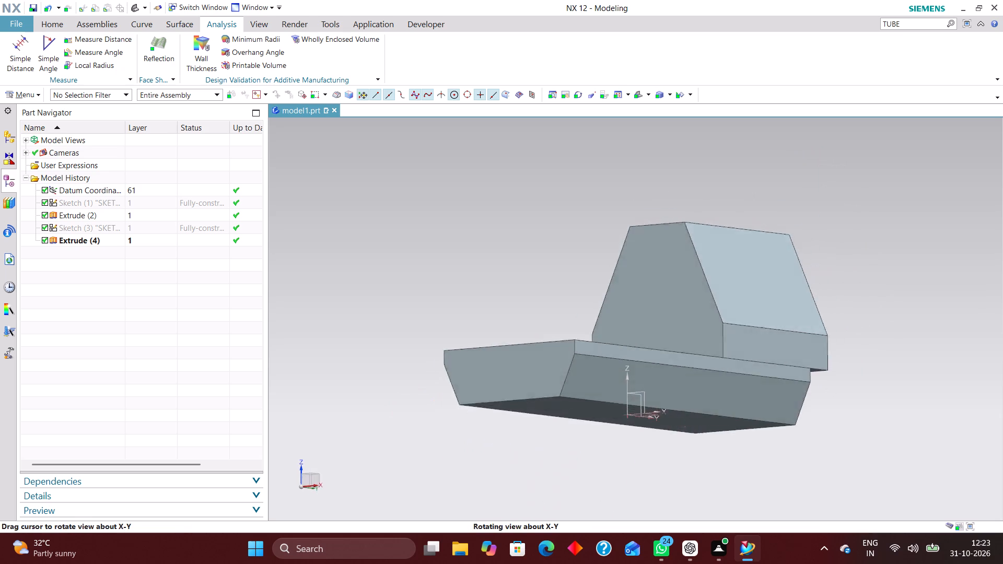
pyautogui.moveTo(765, 402); pyautogui.dragTo(774, 395, button='middle')
pyautogui.moveTo(816, 475); pyautogui.dragTo(833, 477, button='middle')
pyautogui.scroll(1, 833, 477)
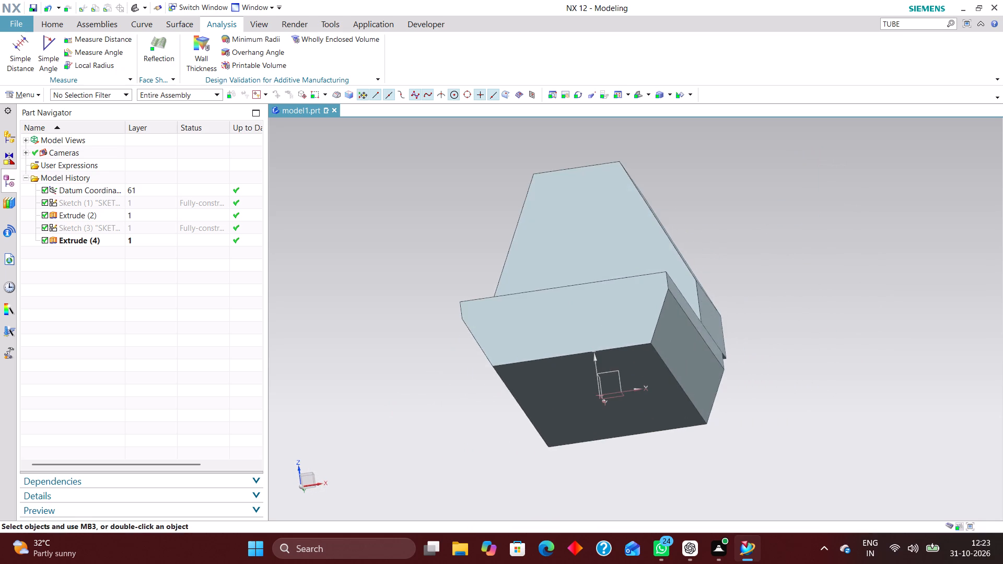
pyautogui.moveTo(823, 393); pyautogui.dragTo(678, 390, button='right')
pyautogui.scroll(6, 699, 332)
pyautogui.scroll(1, 737, 350)
pyautogui.moveTo(732, 349); pyautogui.dragTo(724, 347, button='middle')
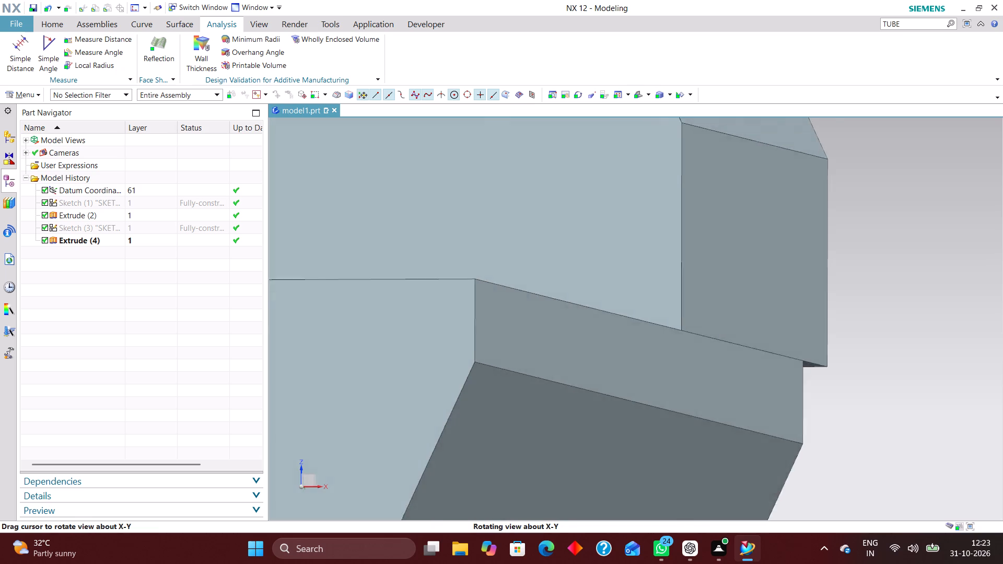
pyautogui.moveTo(724, 347); pyautogui.dragTo(713, 352, button='middle')
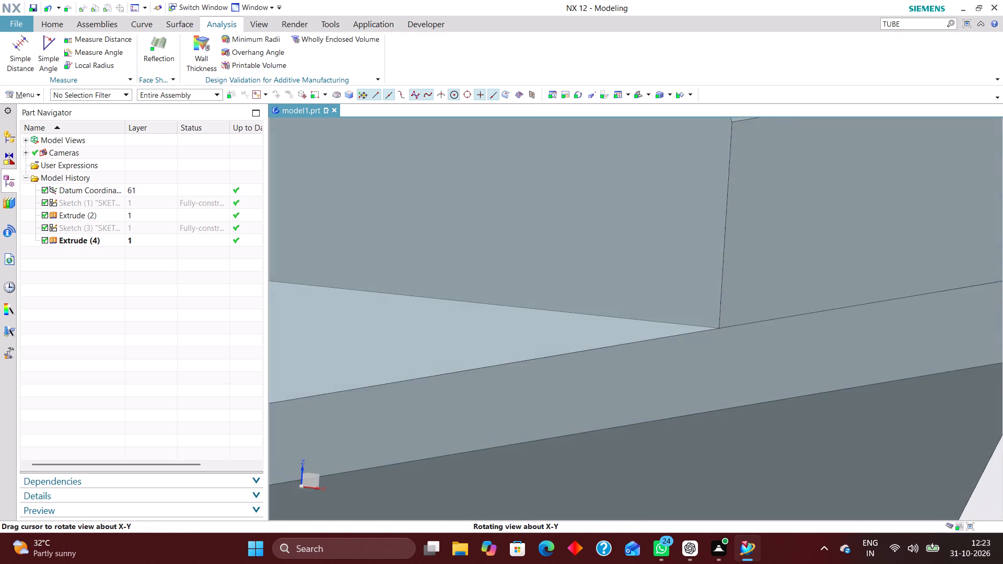
pyautogui.moveTo(713, 352); pyautogui.dragTo(719, 348, button='middle')
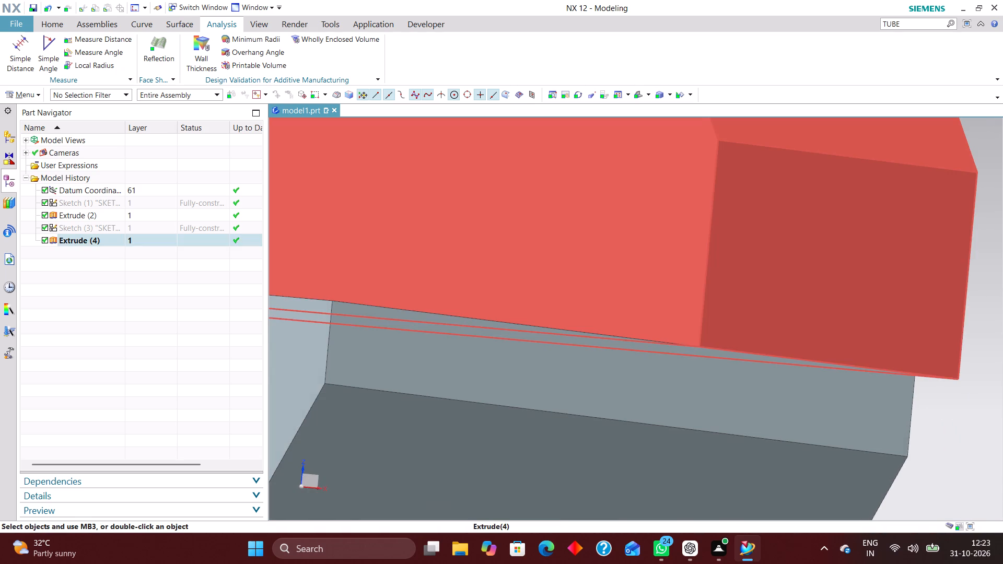
# Unite the tapered upright with the base, using the base as the target body and the upright as the tool.
pyautogui.scroll(-3, 731, 338)
pyautogui.click(57, 20)
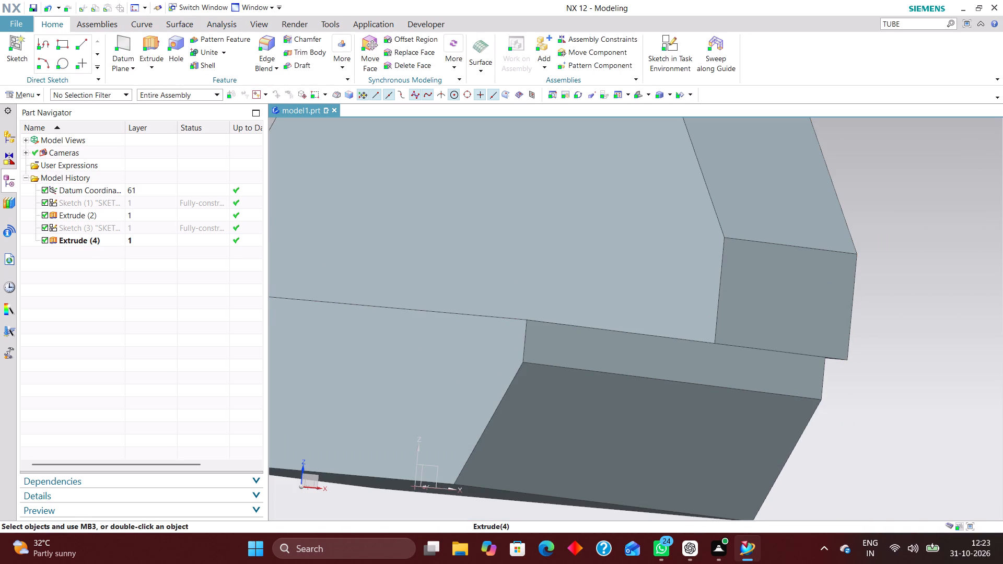
pyautogui.click(199, 48)
pyautogui.click(518, 370)
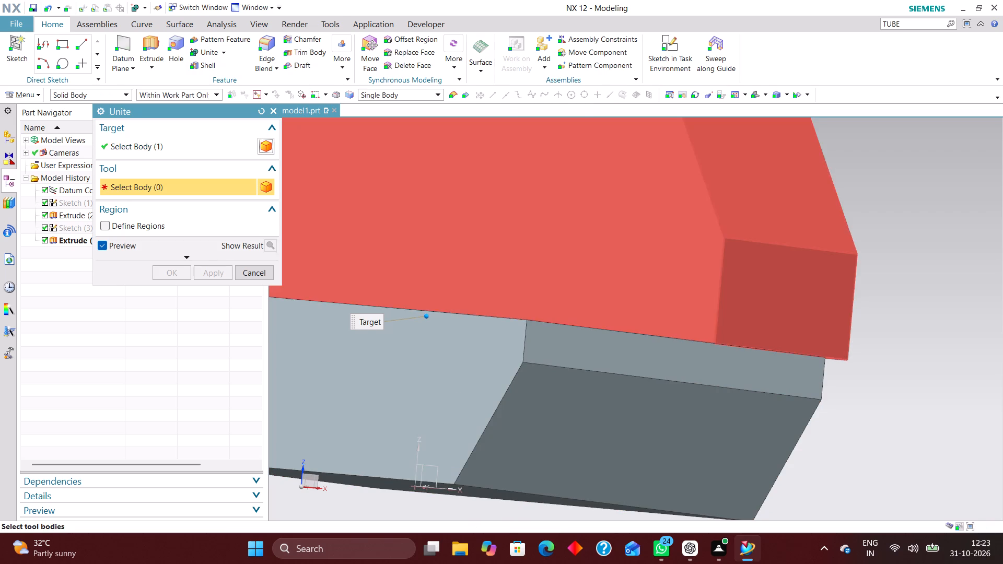
pyautogui.click(581, 258)
pyautogui.click(173, 271)
# Create a new task-environment sketch on the vertical XZ datum plane at the origin.
pyautogui.scroll(-2, 585, 319)
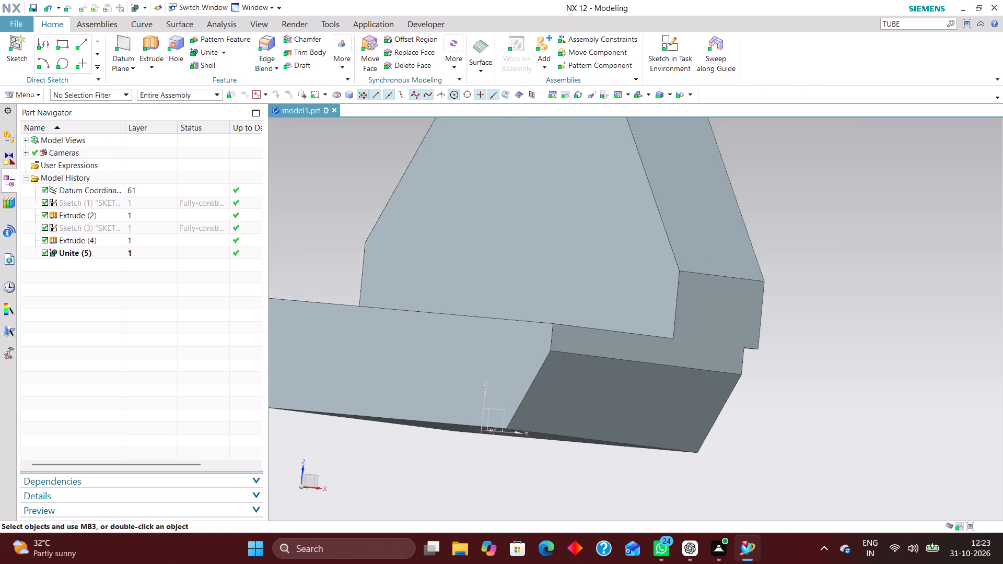
pyautogui.scroll(-1, 624, 346)
pyautogui.scroll(1, 755, 396)
pyautogui.moveTo(728, 400); pyautogui.dragTo(705, 406, button='middle')
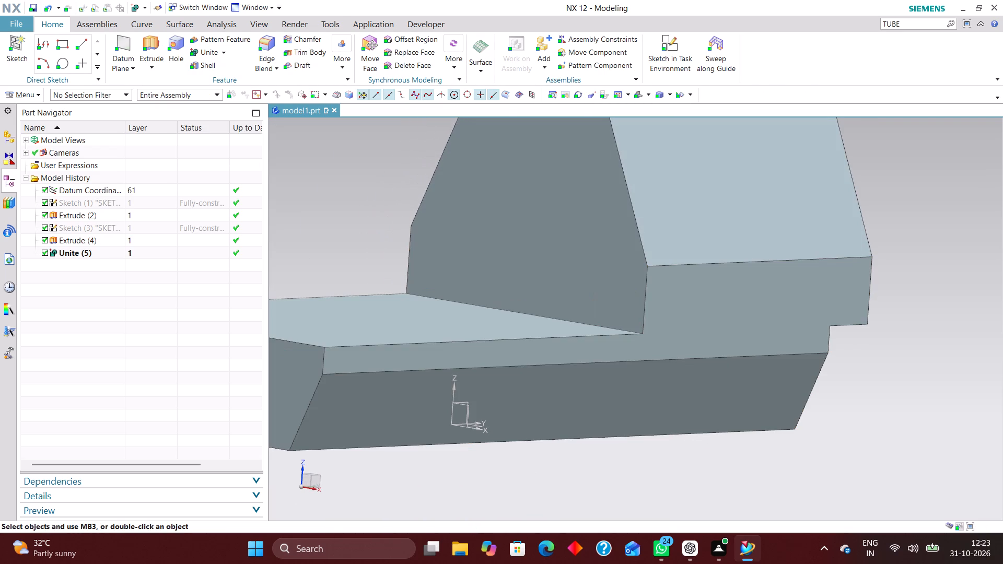
pyautogui.press('1')
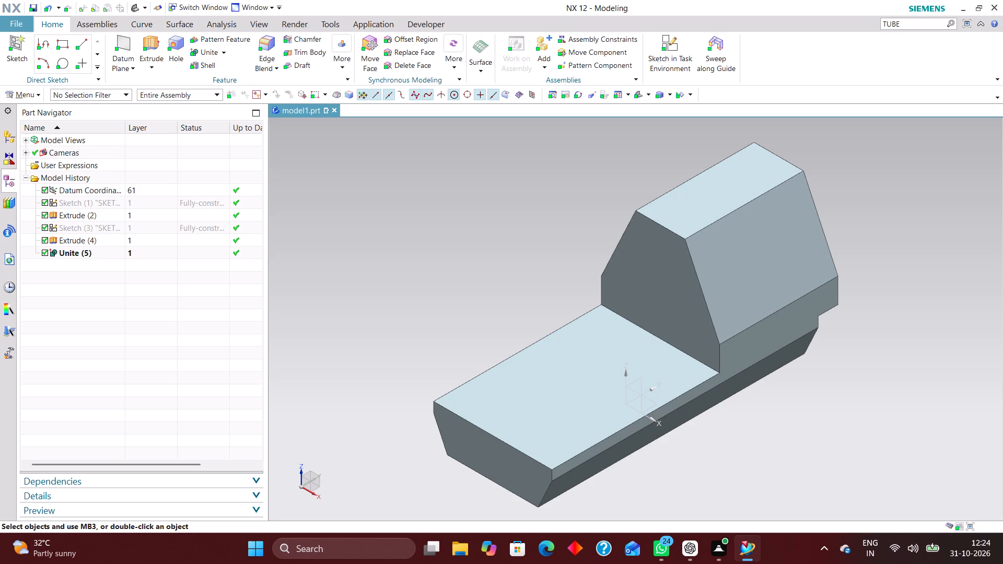
pyautogui.click(672, 49)
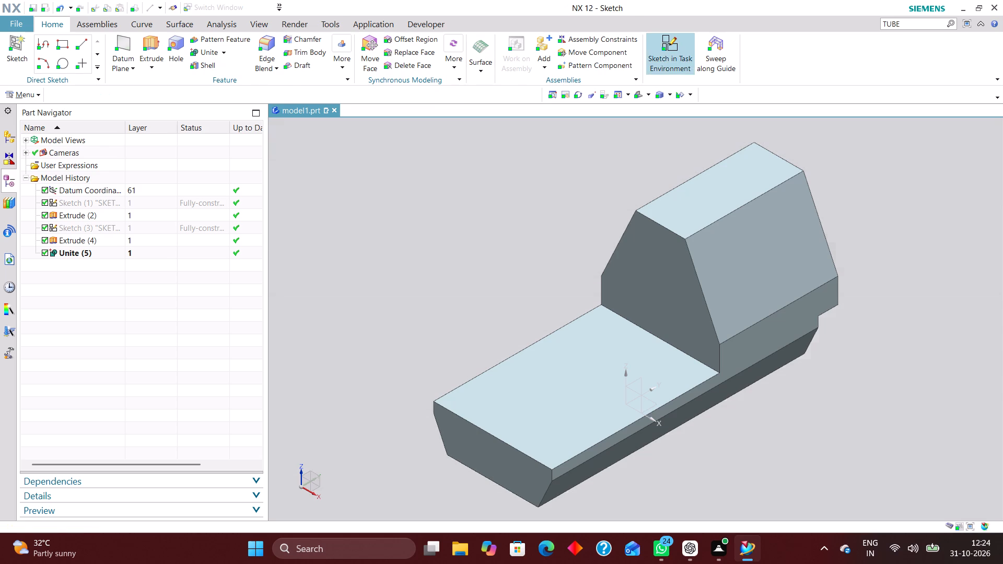
pyautogui.click(637, 394)
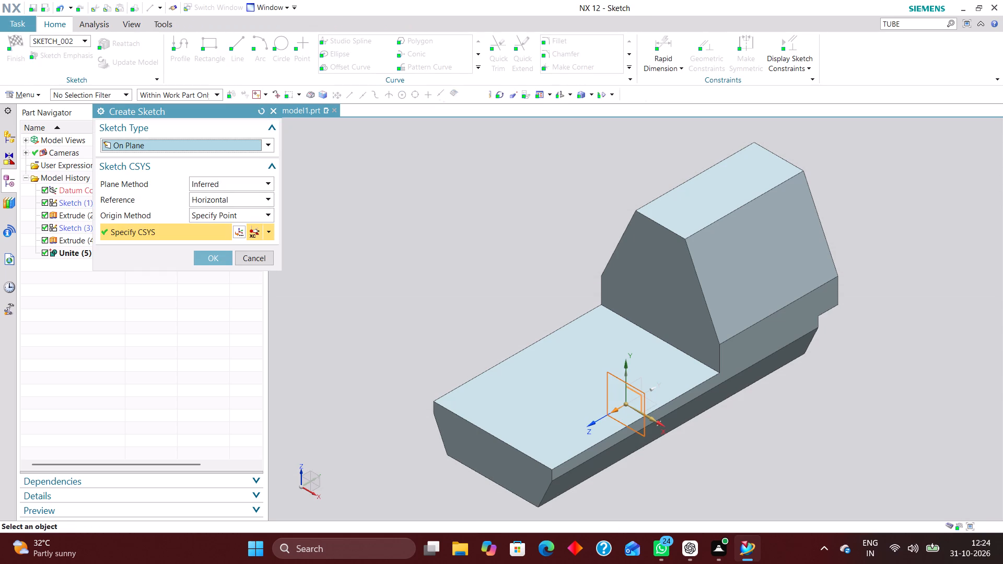
pyautogui.click(214, 255)
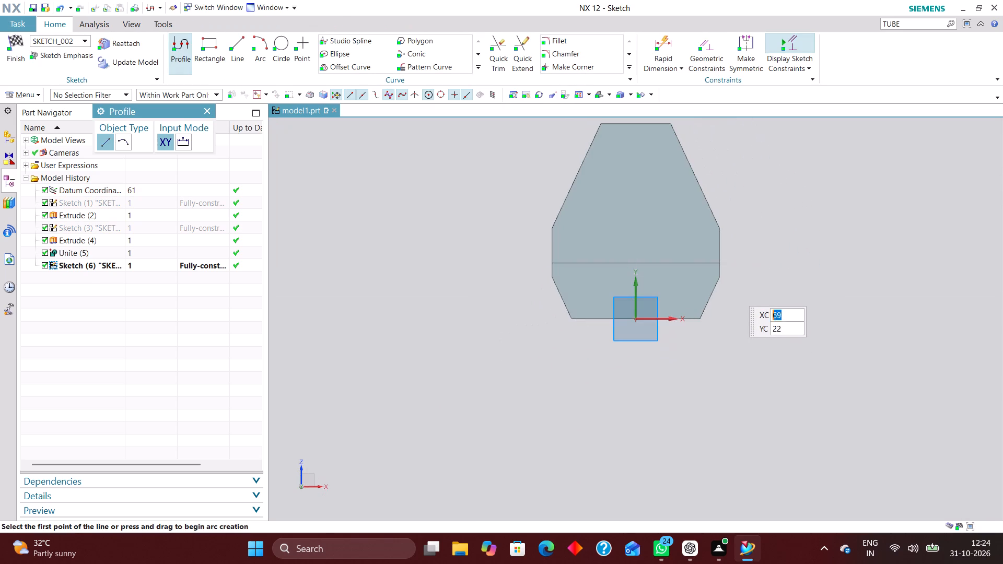
# Sketch two horizontal lines: one about 110 mm long just above the base-upright joint, and one about 56 mm long below the base.
pyautogui.scroll(2, 734, 291)
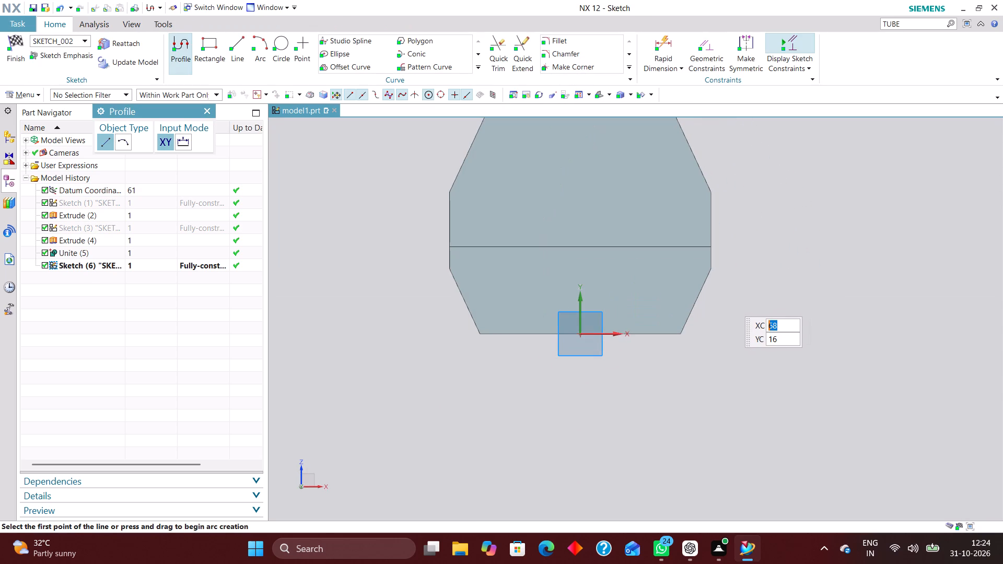
pyautogui.click(236, 45)
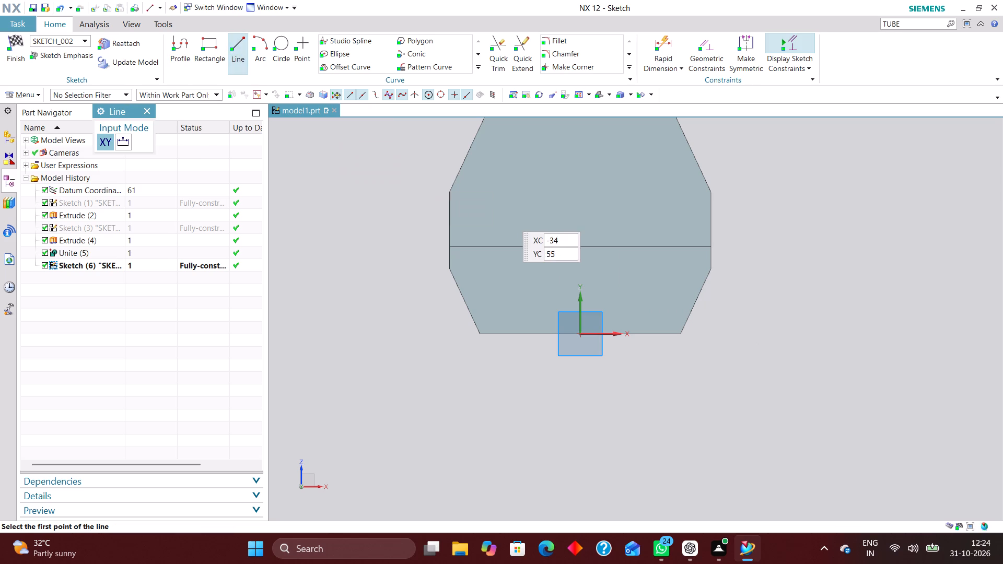
pyautogui.click(459, 230)
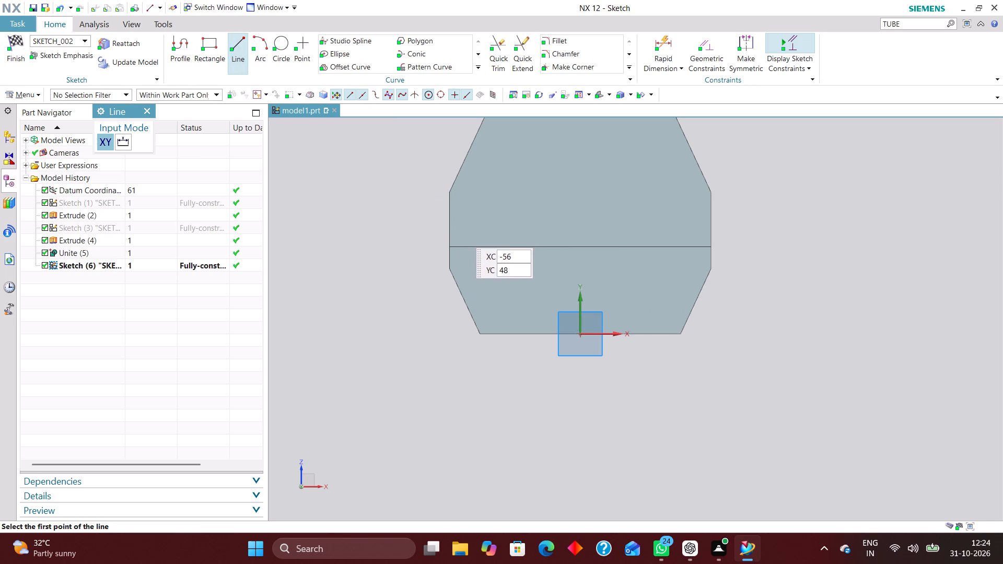
pyautogui.click(697, 225)
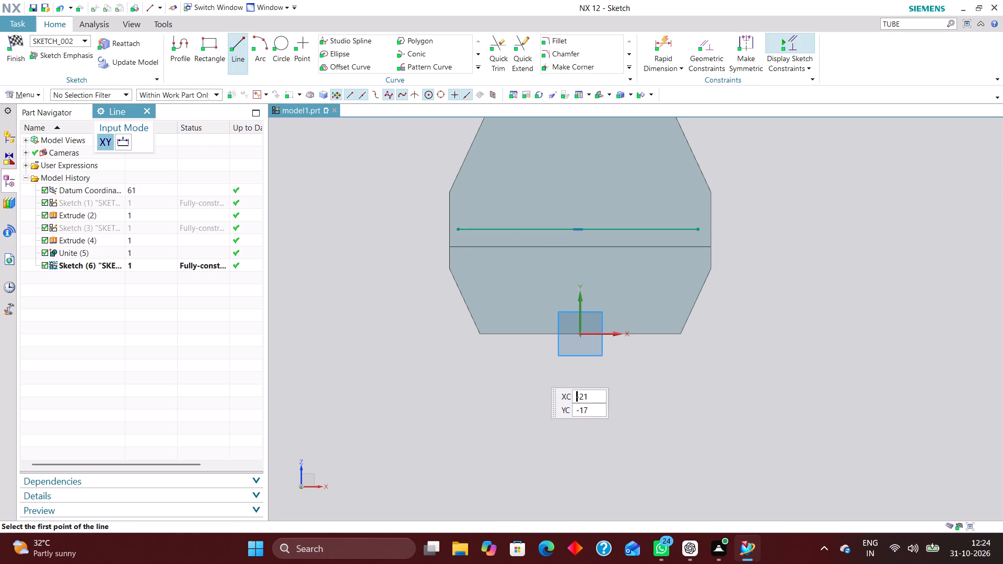
pyautogui.click(533, 370)
pyautogui.click(654, 370)
# Constrain the midpoints of both horizontal lines to lie on the sketch's vertical axis.
pyautogui.click(705, 42)
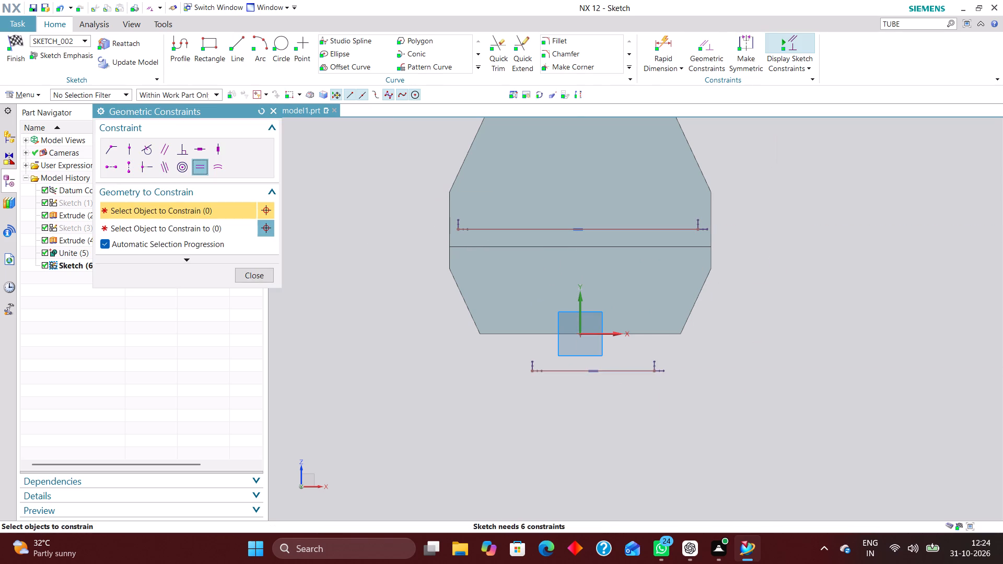
pyautogui.click(132, 148)
pyautogui.click(580, 226)
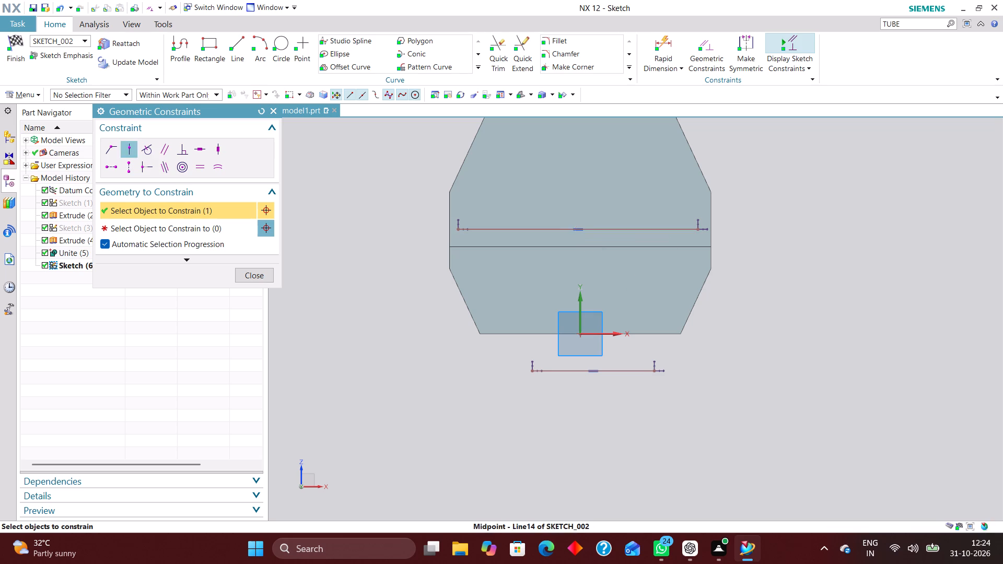
pyautogui.click(581, 298)
pyautogui.click(596, 372)
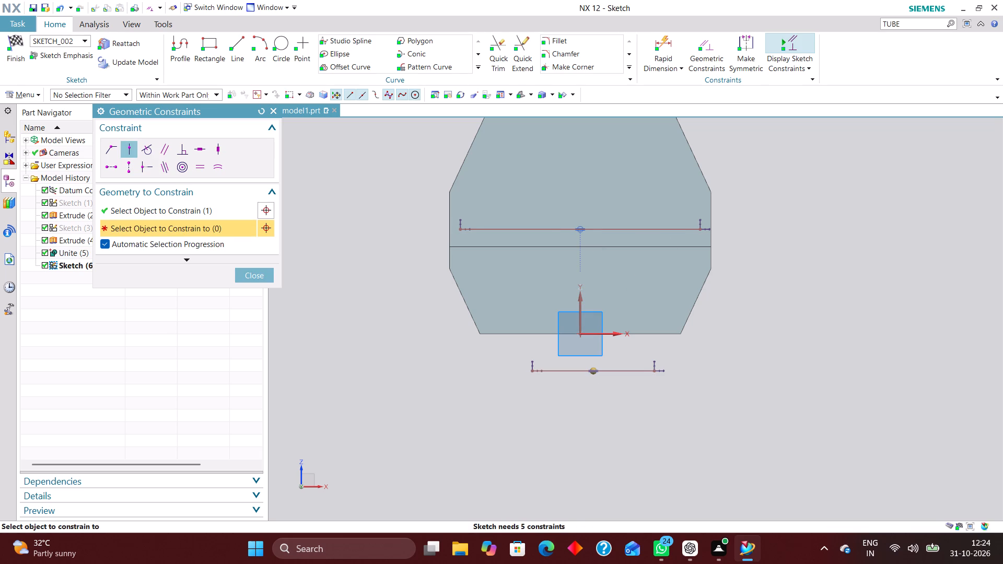
pyautogui.click(581, 327)
# Dimension the length of the lower horizontal line beneath the base.
pyautogui.click(663, 45)
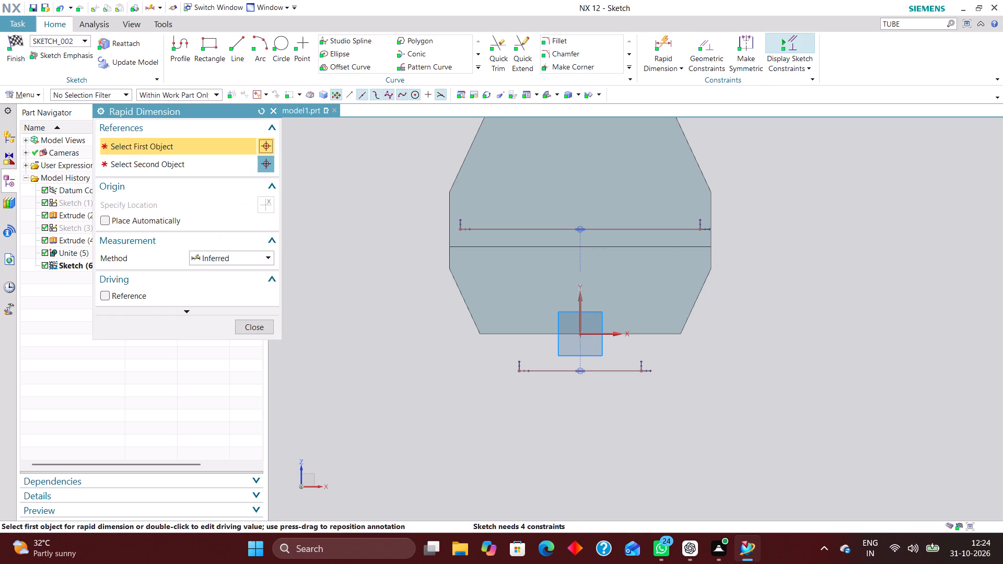
pyautogui.click(616, 371)
pyautogui.click(579, 416)
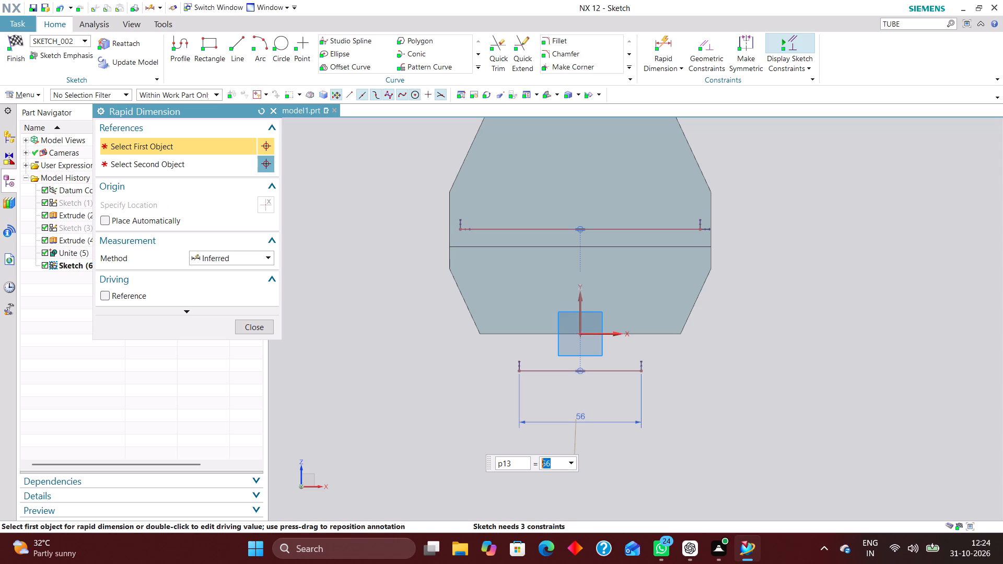
# Dimension the upper horizontal line's length and set it to 120 mm.
pyautogui.click(622, 227)
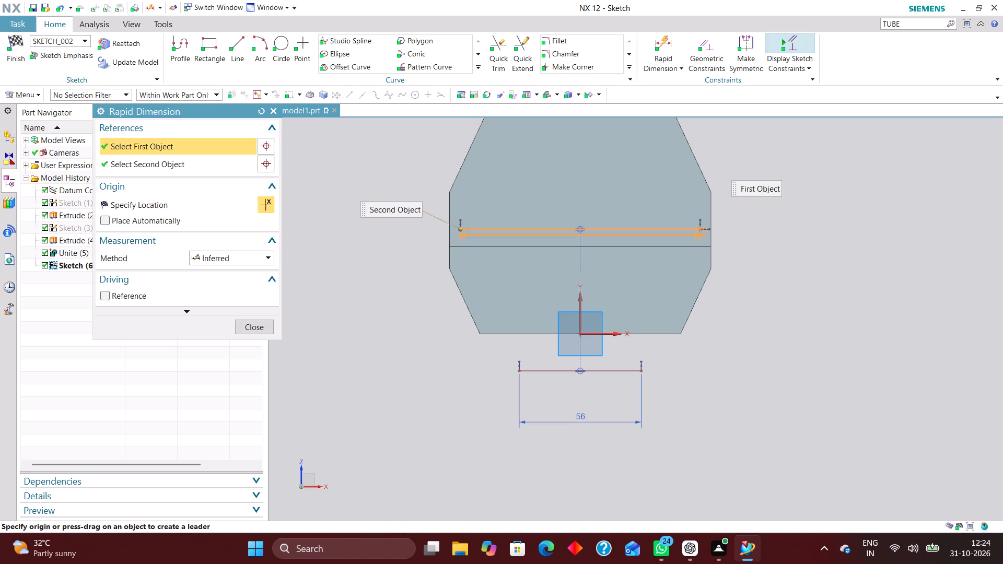
pyautogui.click(592, 181)
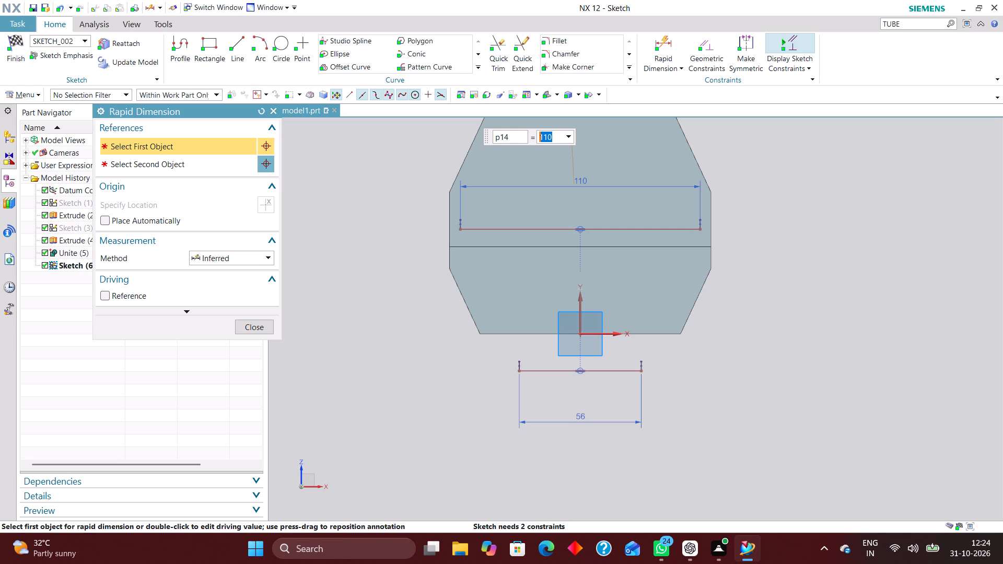
pyautogui.press('1')
pyautogui.write('20')
pyautogui.press('Return')
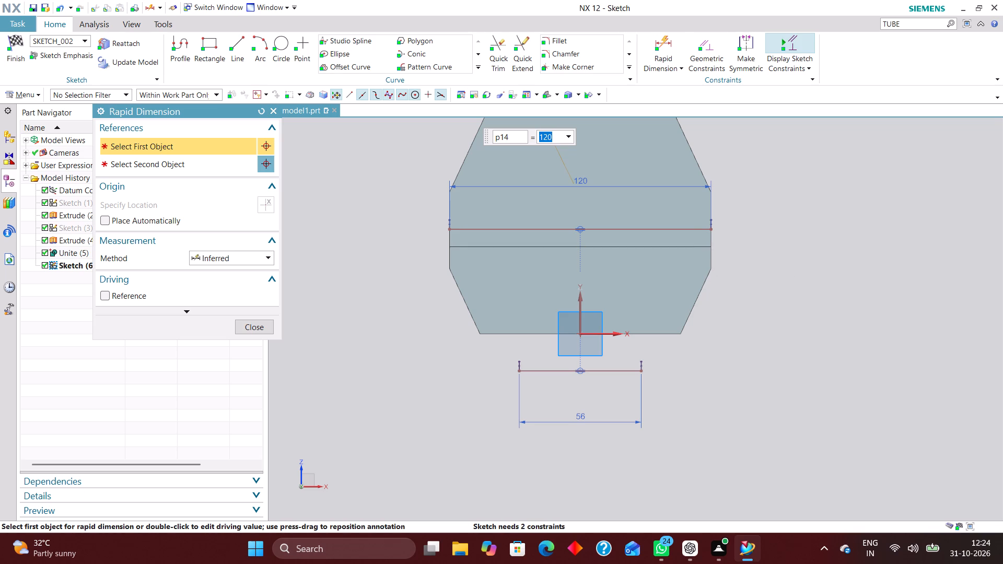
pyautogui.click(667, 38)
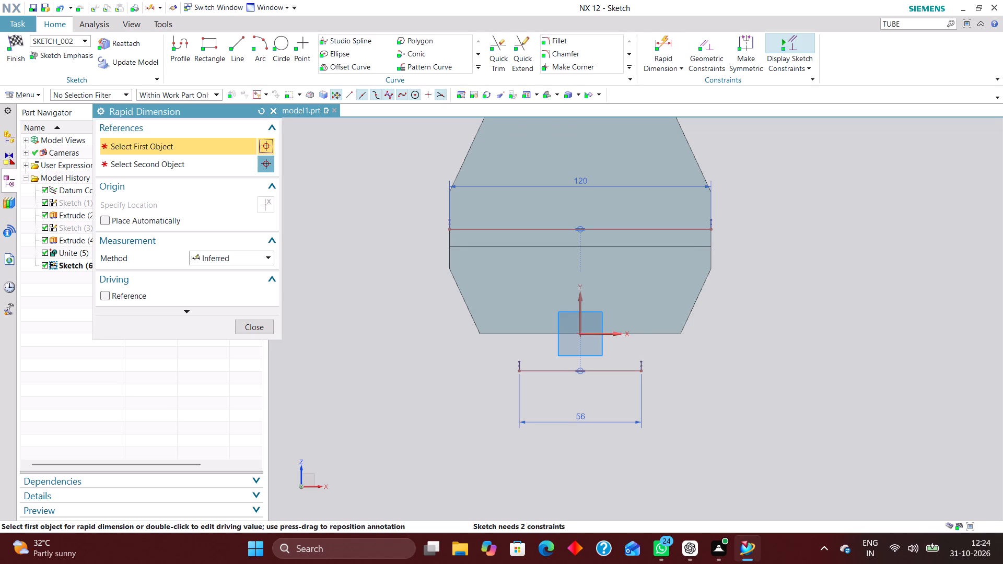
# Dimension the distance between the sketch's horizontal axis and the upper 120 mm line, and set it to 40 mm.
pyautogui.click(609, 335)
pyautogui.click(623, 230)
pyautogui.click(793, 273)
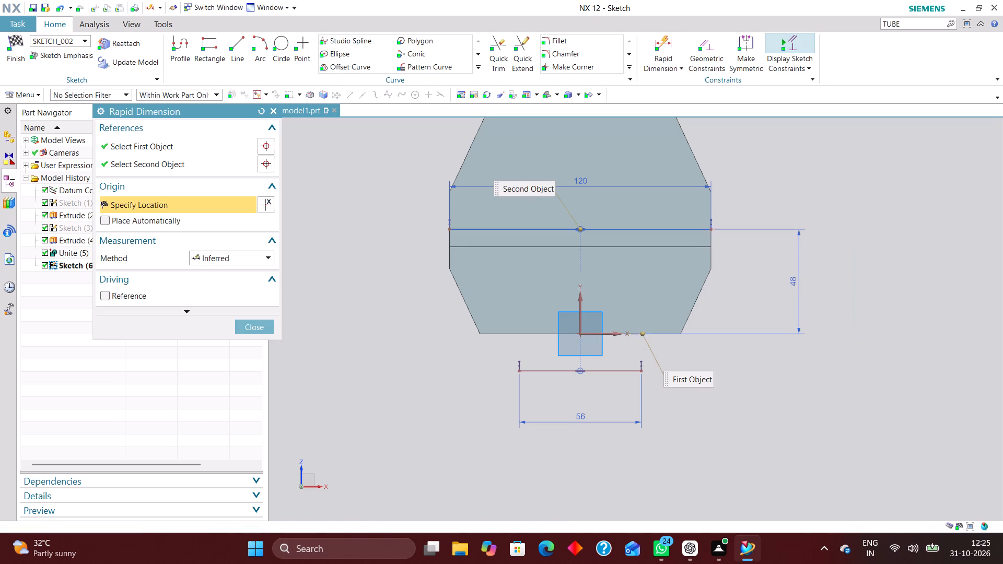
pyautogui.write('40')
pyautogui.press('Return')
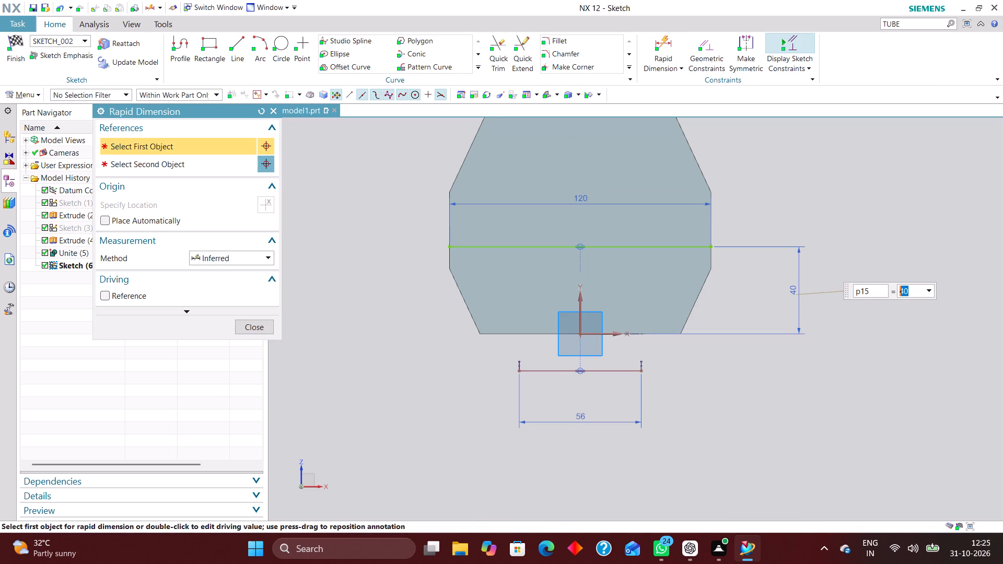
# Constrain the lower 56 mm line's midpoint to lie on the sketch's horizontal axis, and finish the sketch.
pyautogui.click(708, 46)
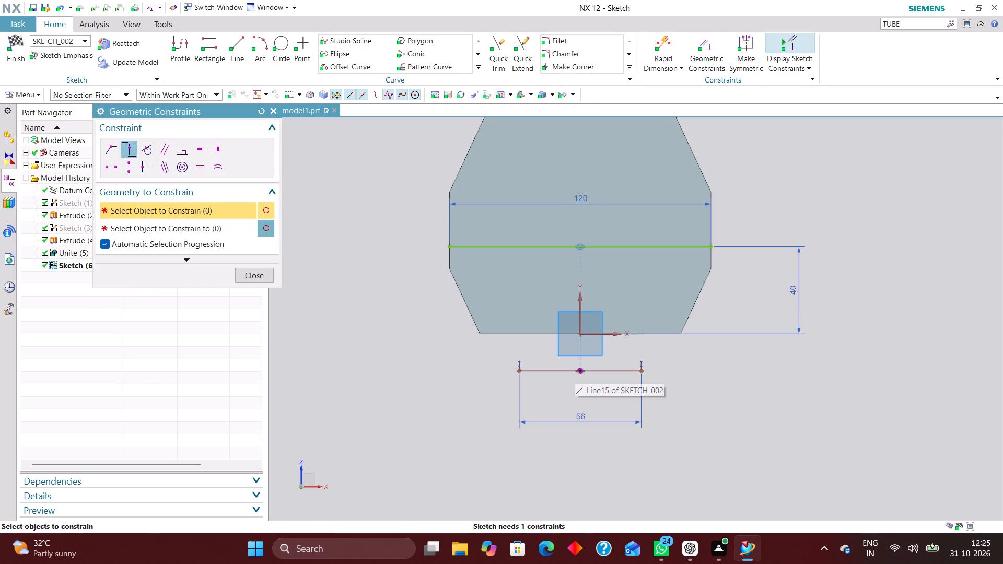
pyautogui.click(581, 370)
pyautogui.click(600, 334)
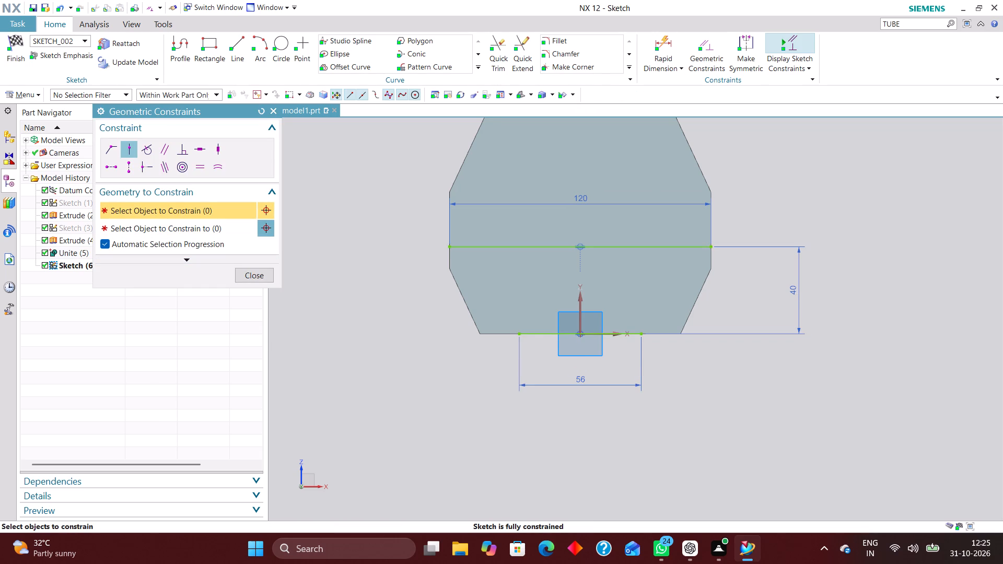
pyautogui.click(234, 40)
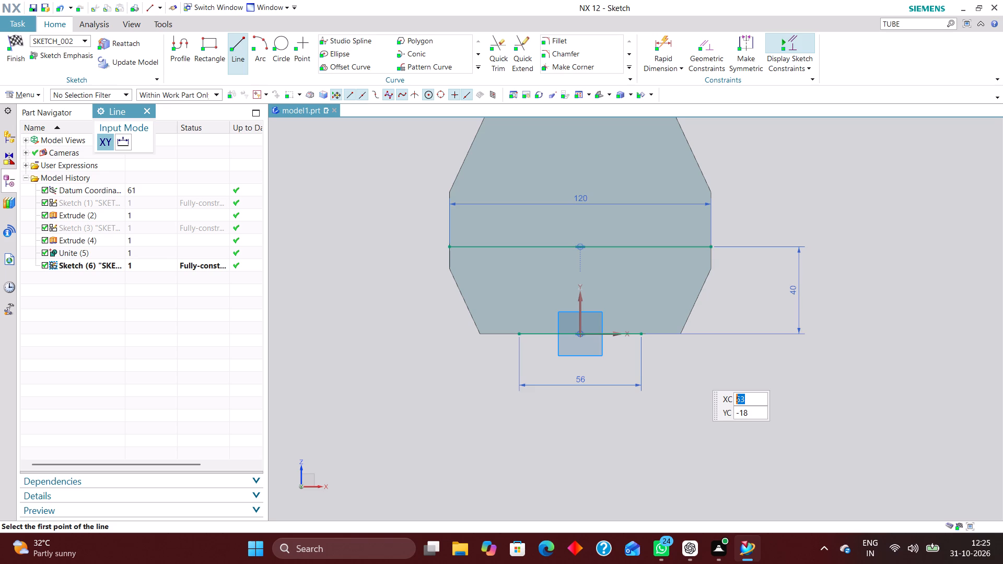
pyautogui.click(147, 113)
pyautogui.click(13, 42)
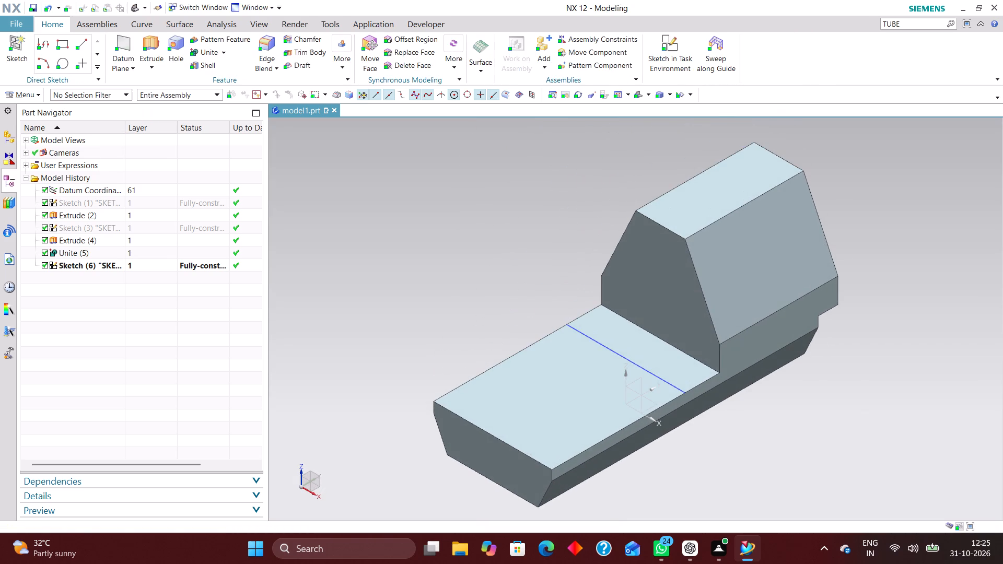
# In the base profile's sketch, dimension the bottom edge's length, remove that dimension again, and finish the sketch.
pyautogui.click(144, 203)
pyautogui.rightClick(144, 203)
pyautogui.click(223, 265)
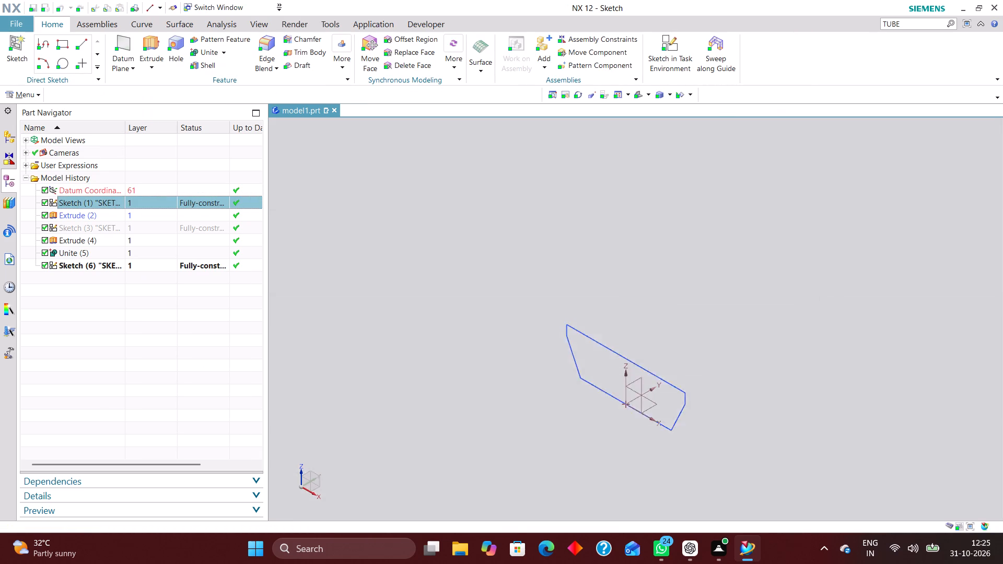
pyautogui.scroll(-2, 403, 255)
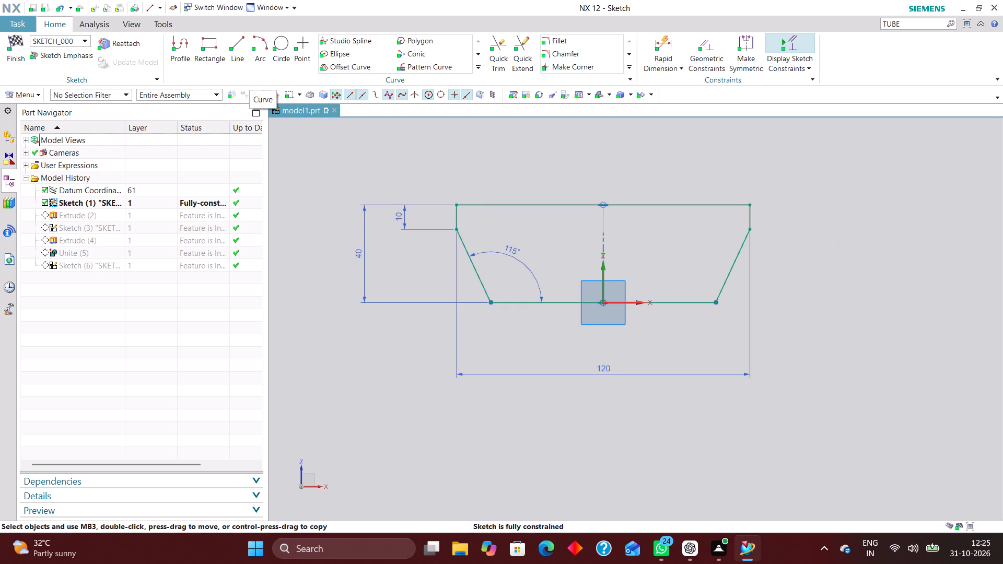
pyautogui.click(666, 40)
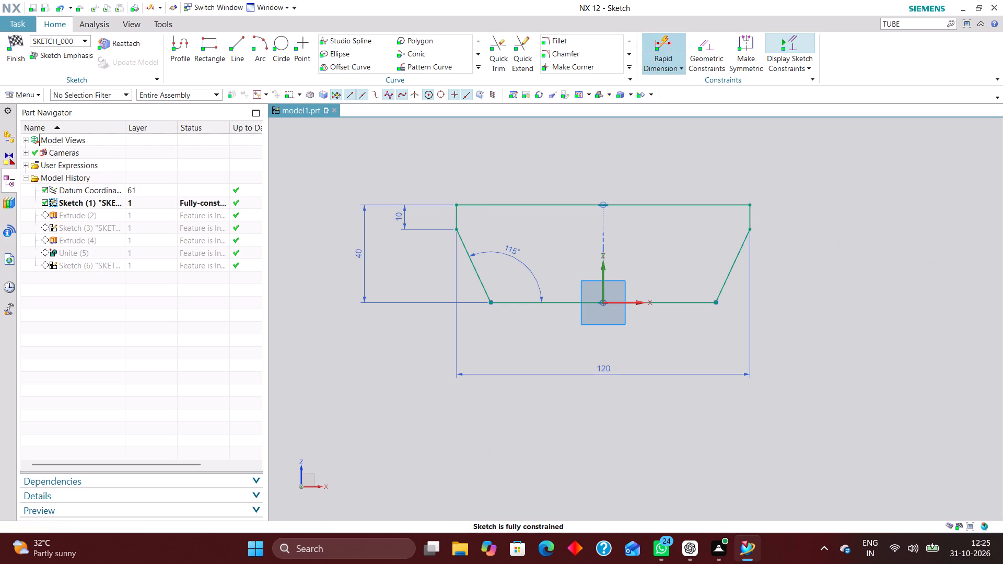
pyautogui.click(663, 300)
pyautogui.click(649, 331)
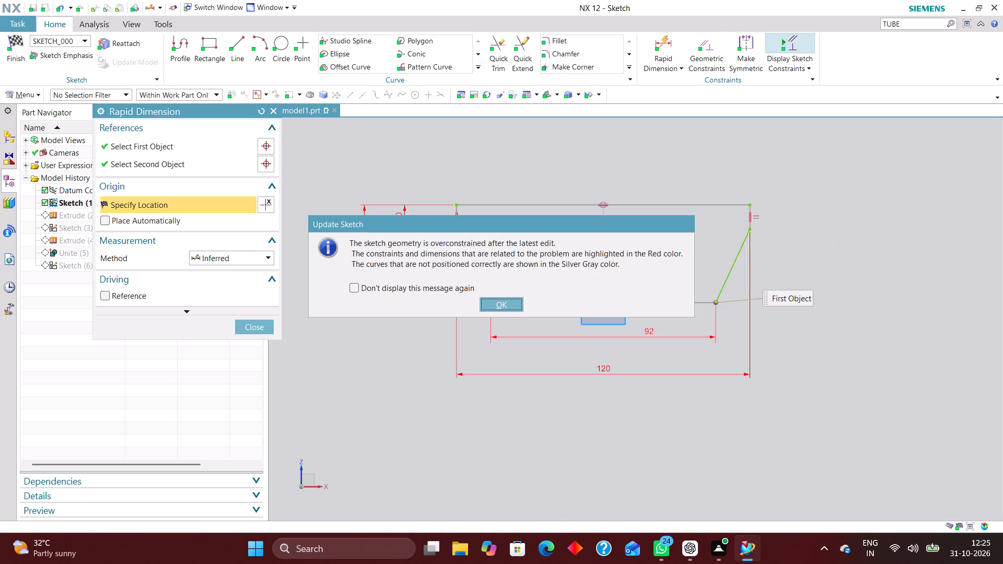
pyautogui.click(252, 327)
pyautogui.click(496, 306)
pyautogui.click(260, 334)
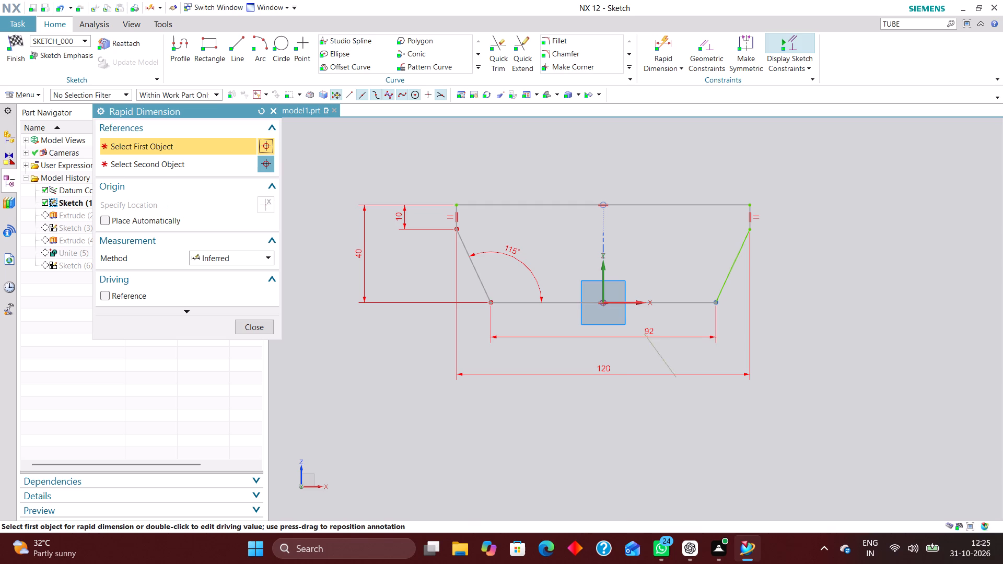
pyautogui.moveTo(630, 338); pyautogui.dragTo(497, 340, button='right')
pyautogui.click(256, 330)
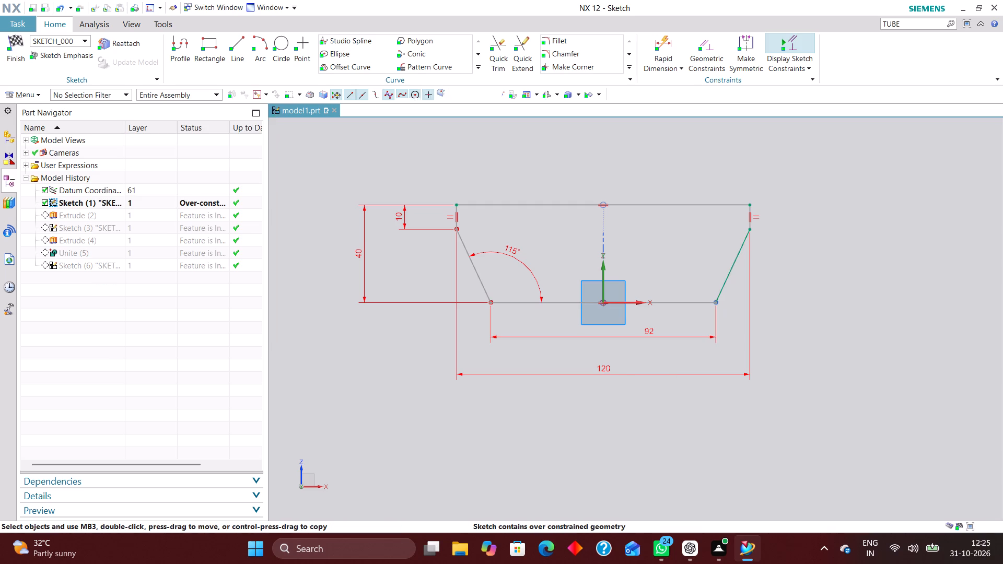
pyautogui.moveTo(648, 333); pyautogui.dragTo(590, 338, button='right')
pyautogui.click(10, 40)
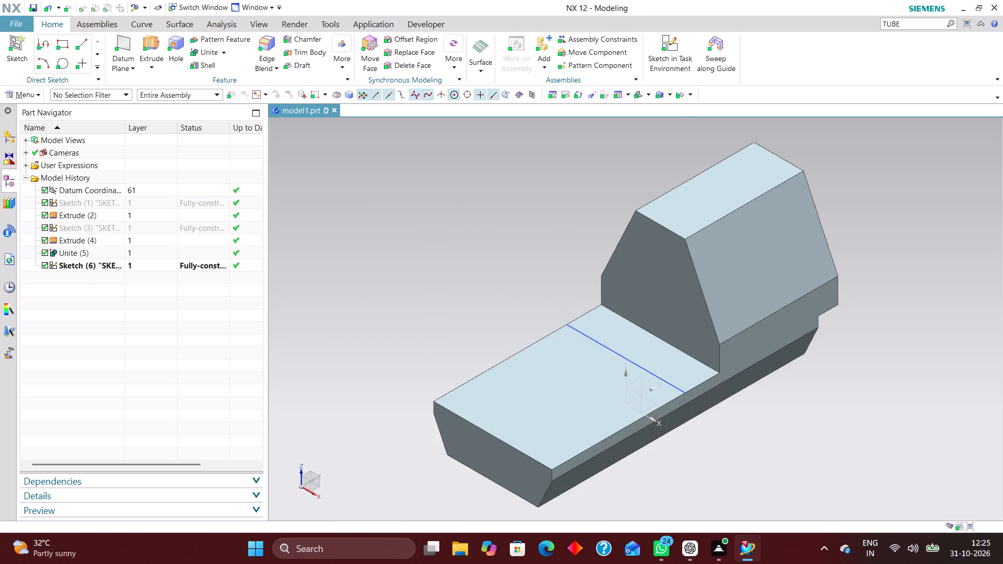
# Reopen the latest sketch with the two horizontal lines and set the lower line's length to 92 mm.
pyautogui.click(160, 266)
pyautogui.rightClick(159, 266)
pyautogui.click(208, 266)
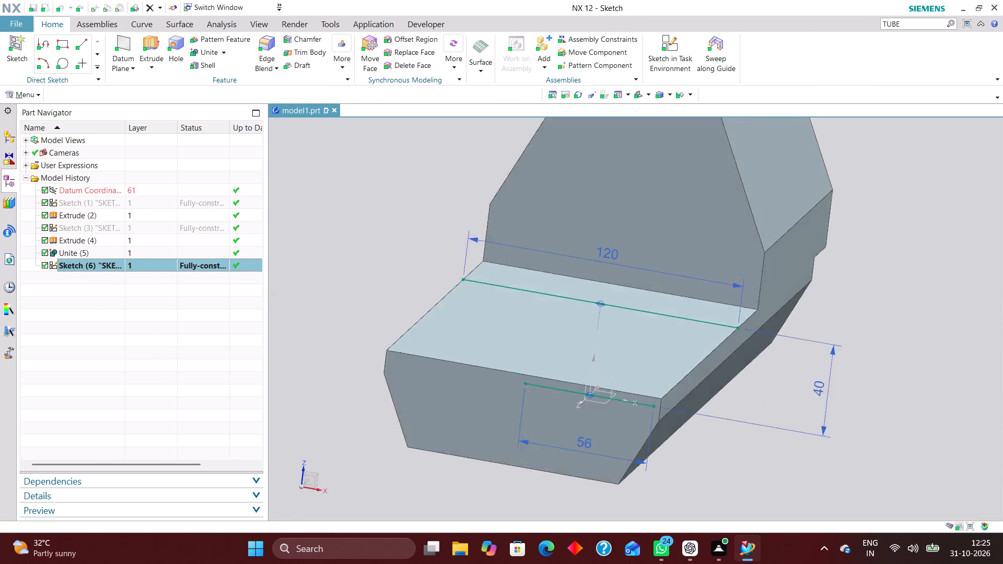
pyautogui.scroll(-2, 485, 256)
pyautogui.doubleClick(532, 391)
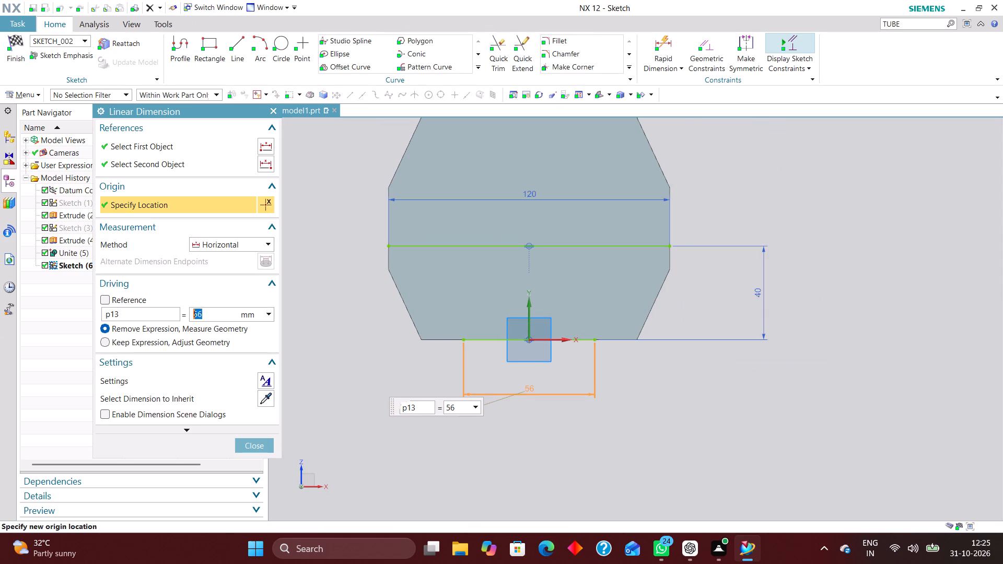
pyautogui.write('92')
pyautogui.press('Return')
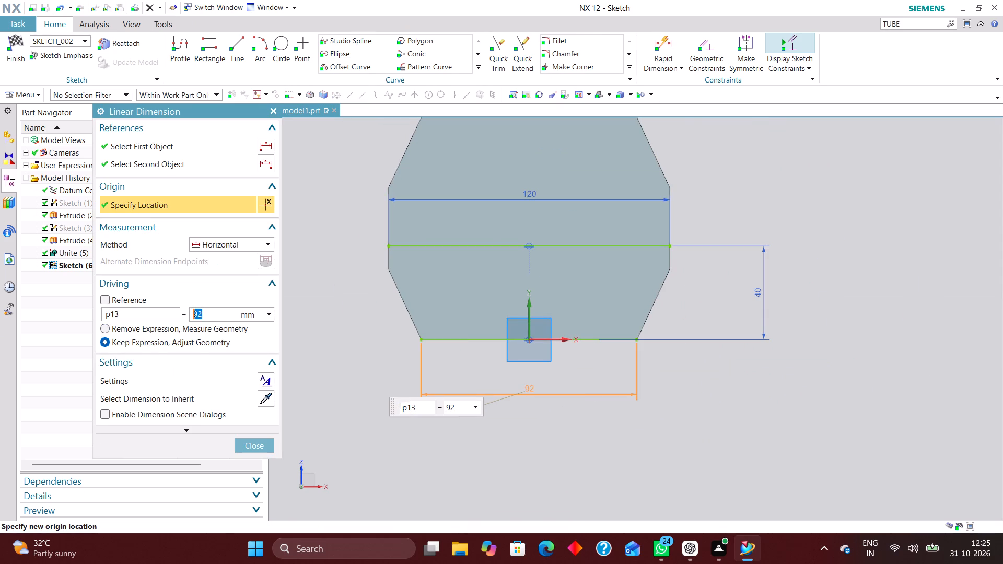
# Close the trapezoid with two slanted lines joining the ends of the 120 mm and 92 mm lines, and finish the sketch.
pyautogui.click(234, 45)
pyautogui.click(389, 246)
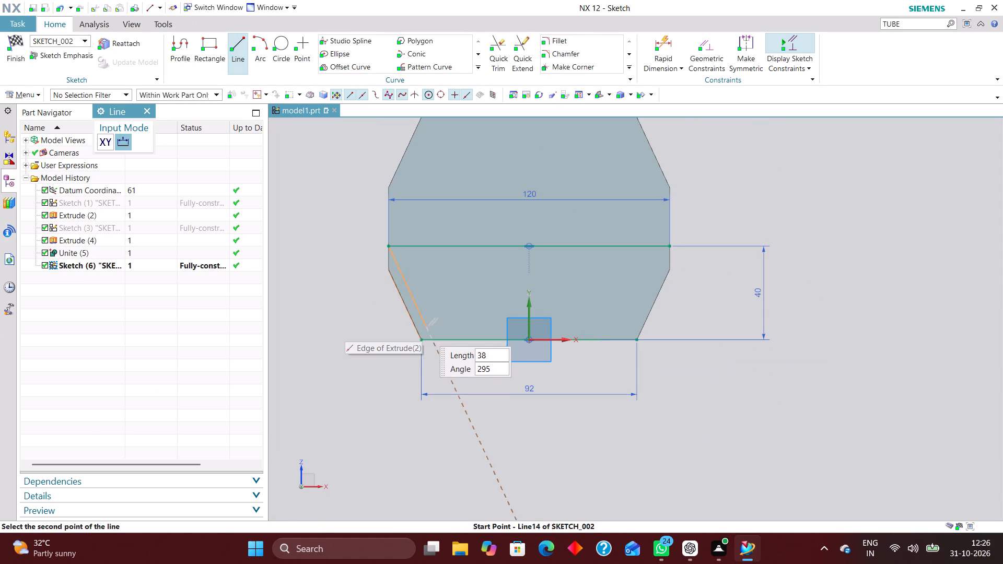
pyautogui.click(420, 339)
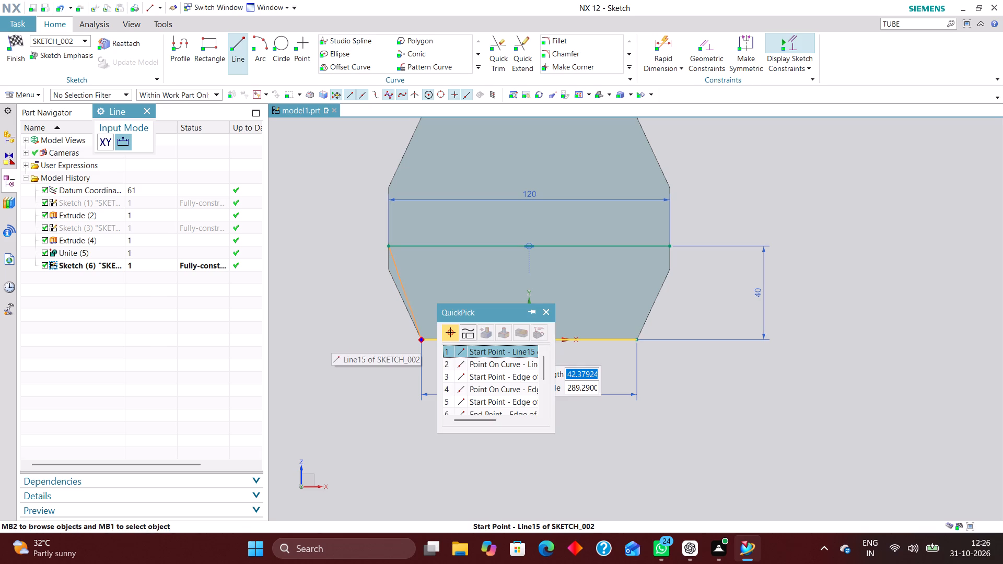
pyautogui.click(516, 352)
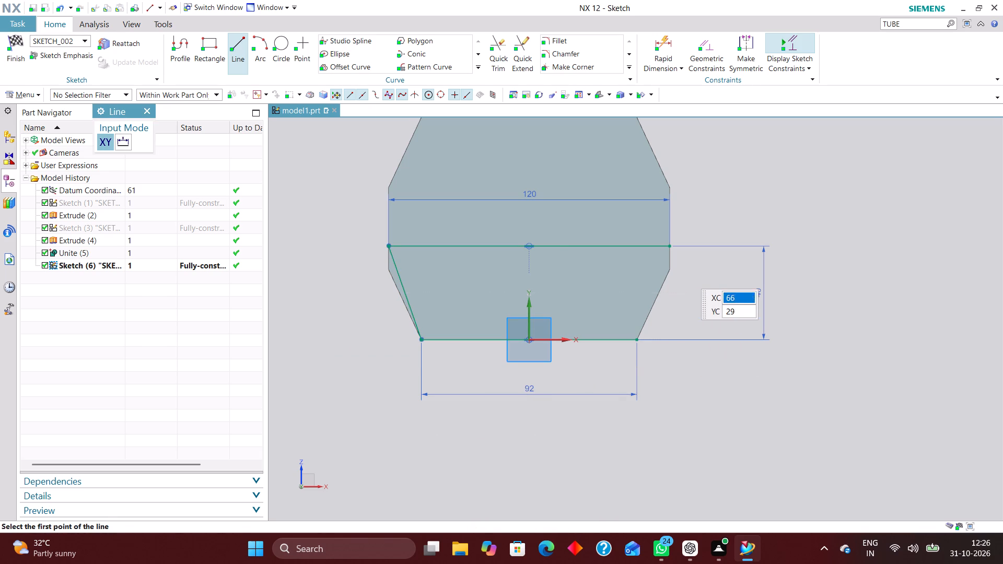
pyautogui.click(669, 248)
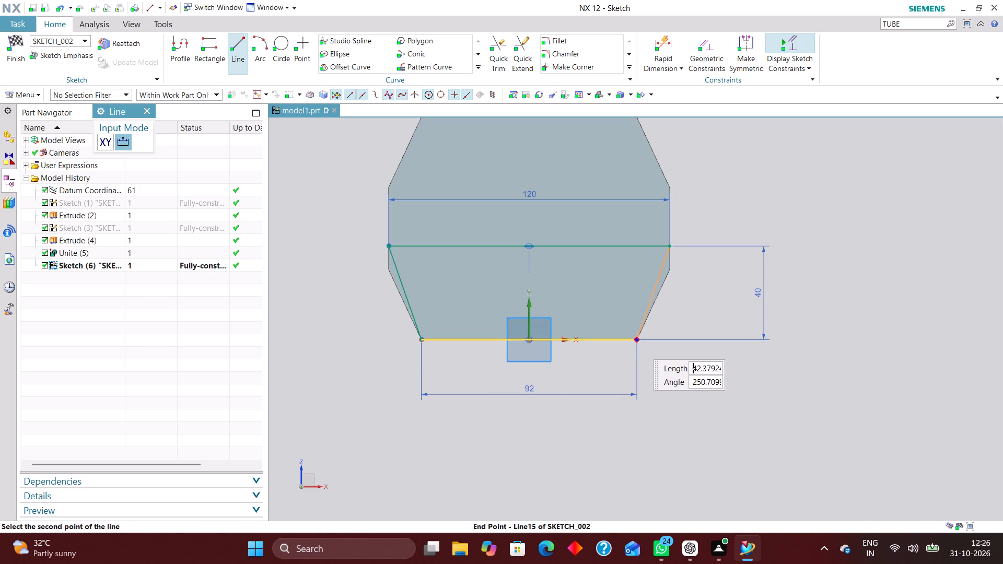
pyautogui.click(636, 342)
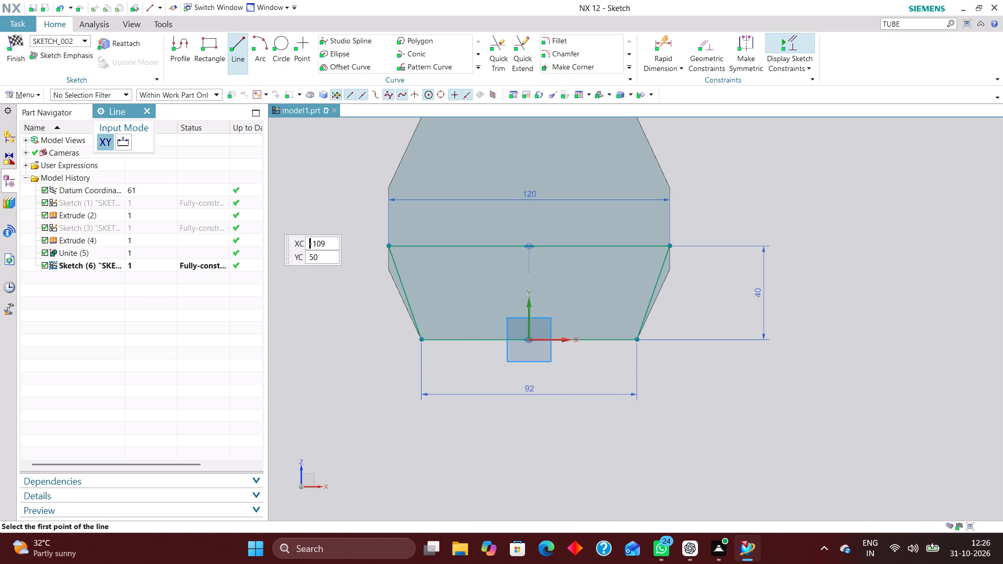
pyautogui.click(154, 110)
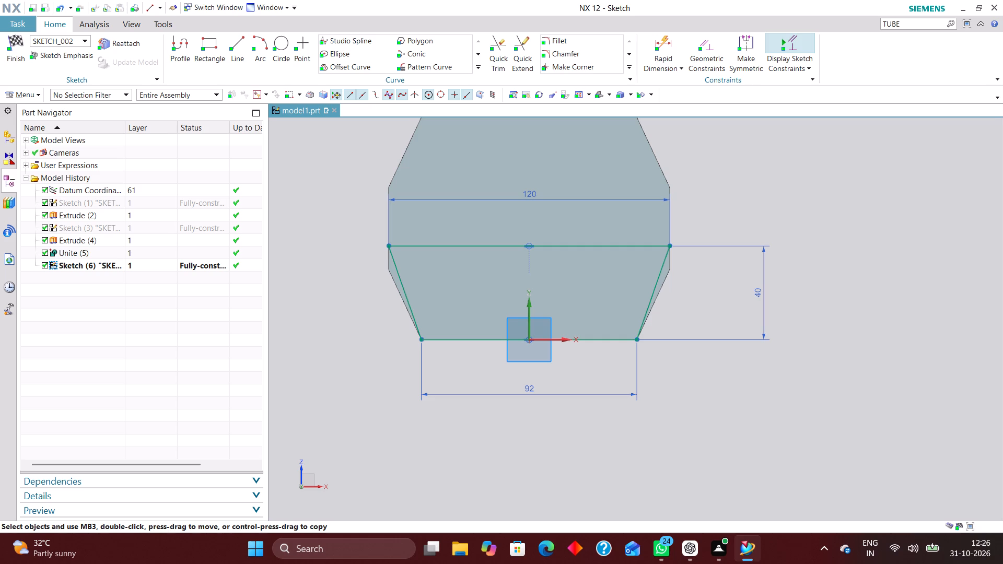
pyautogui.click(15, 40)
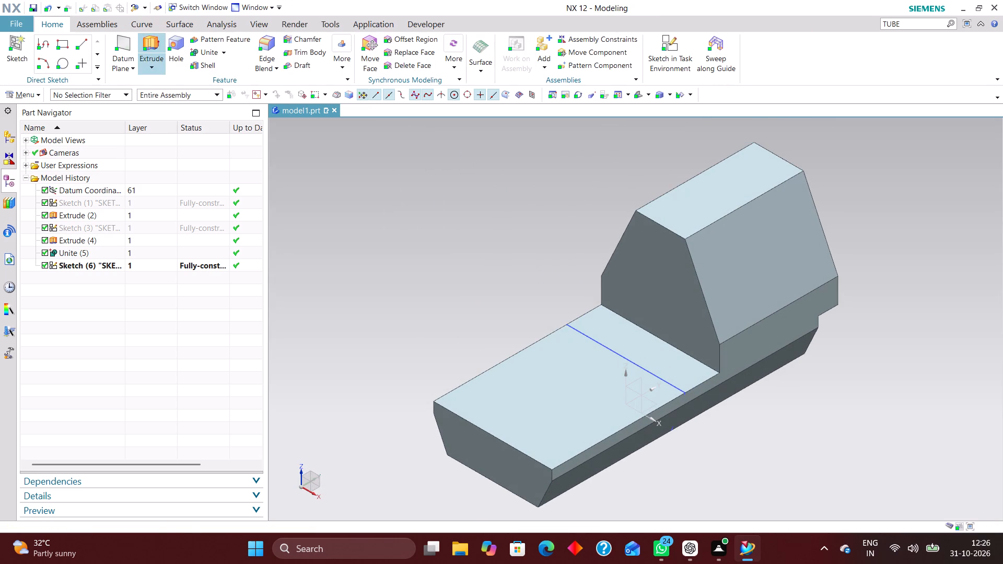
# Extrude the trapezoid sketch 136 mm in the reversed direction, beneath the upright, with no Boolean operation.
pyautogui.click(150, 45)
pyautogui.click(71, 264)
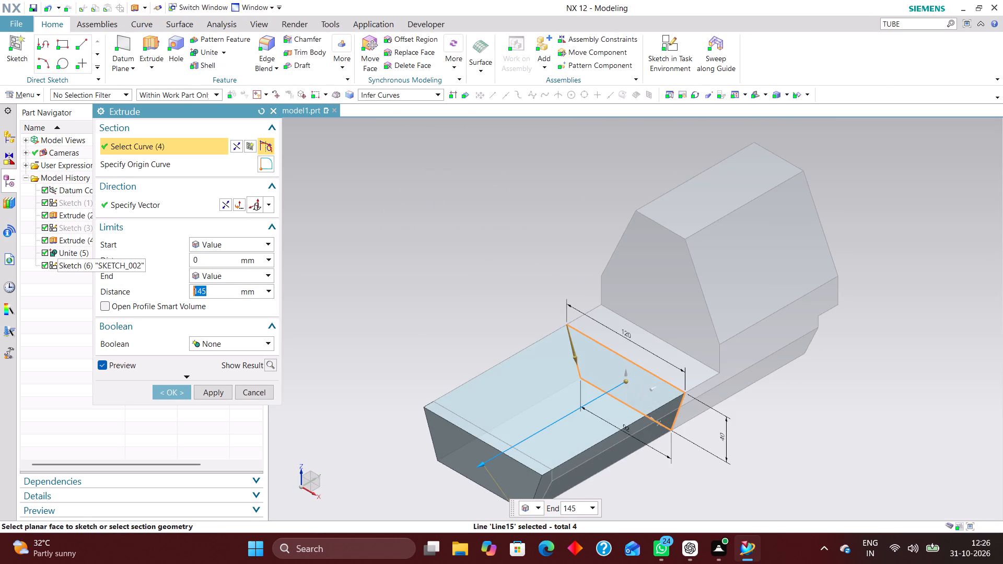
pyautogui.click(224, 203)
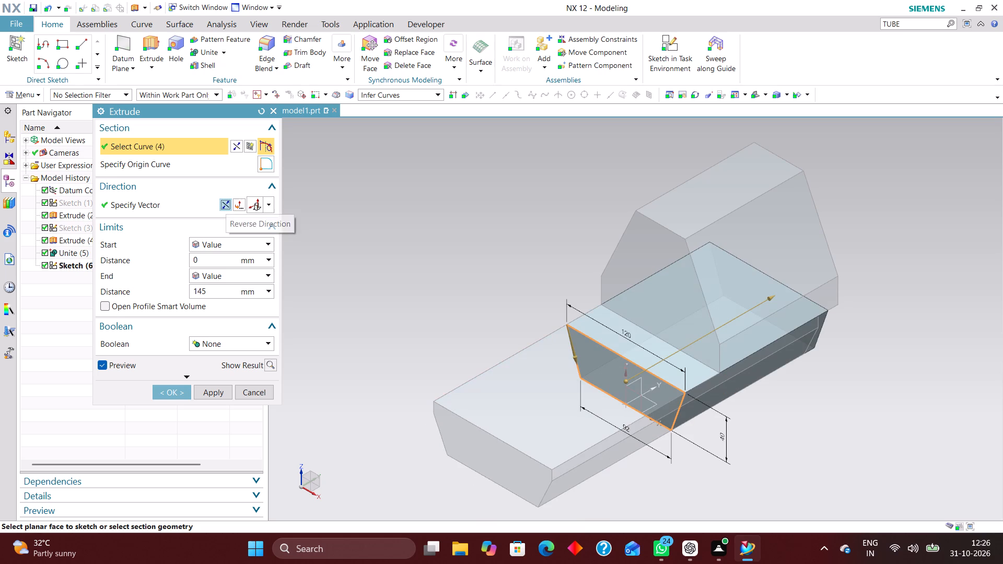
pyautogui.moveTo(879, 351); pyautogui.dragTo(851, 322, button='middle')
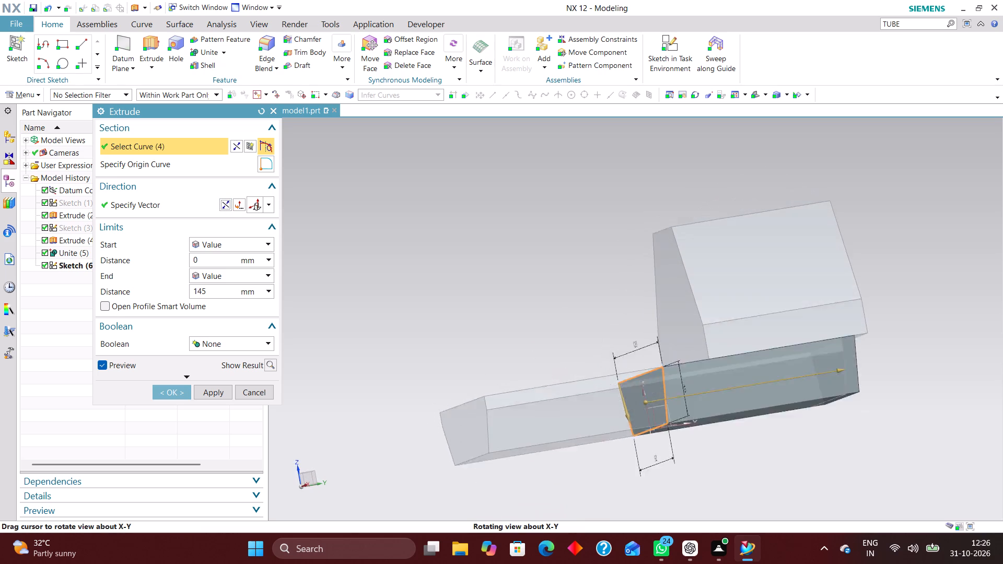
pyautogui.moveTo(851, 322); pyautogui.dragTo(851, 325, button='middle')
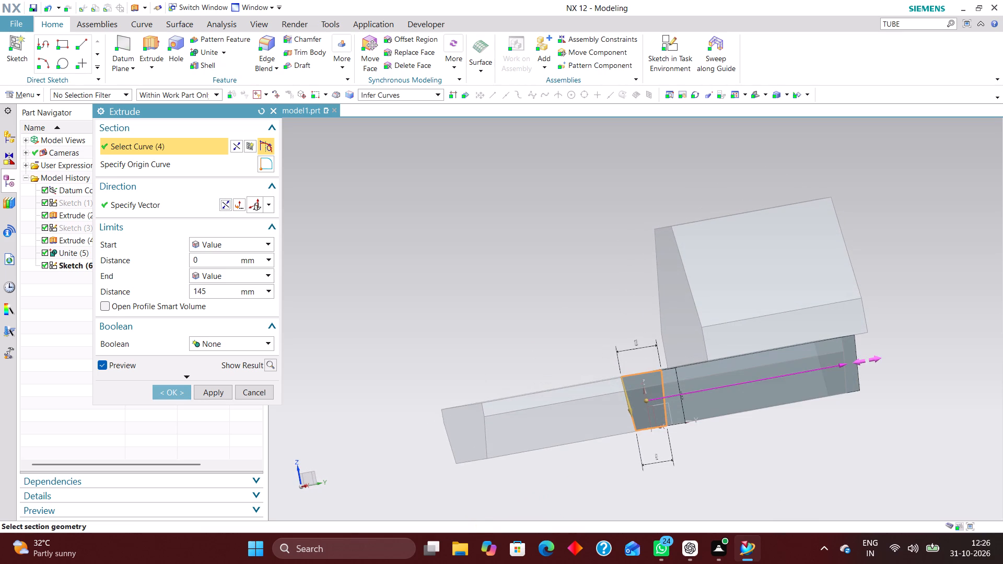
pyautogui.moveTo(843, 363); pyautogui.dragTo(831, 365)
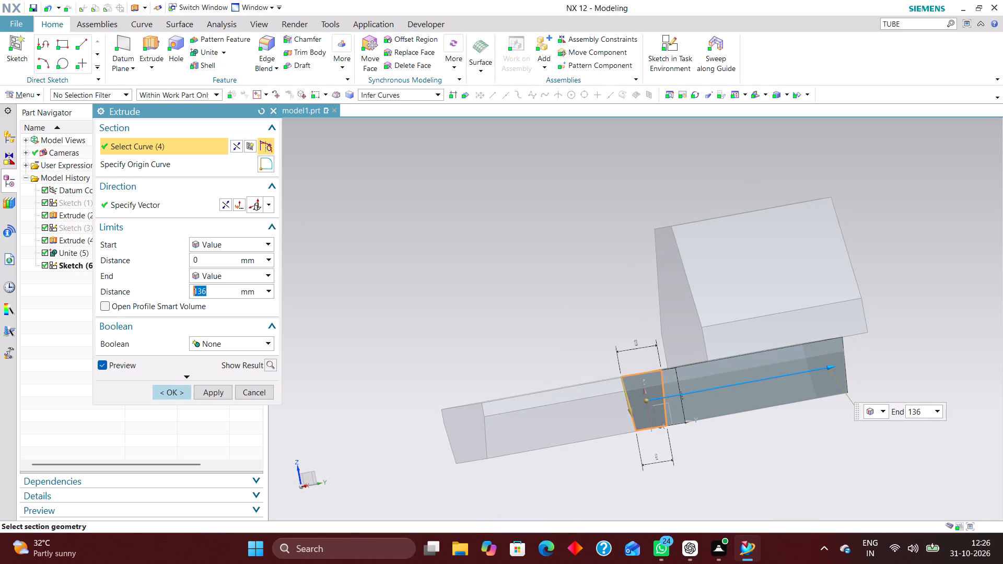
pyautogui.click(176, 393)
# Delete the trapezoid sketch together with the extrusion that depends on it.
pyautogui.moveTo(873, 380); pyautogui.dragTo(835, 389, button='middle')
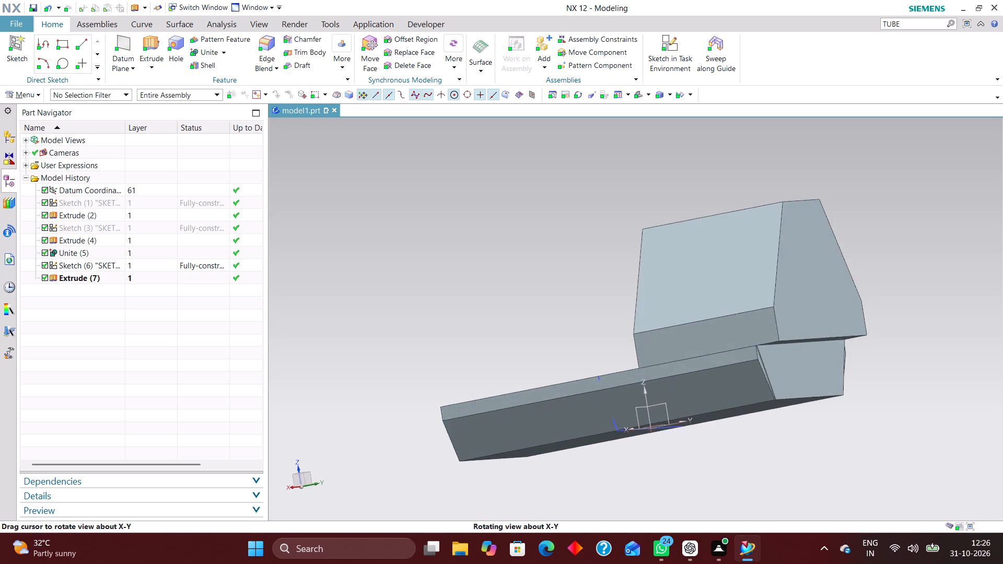
pyautogui.moveTo(835, 389); pyautogui.dragTo(808, 381, button='middle')
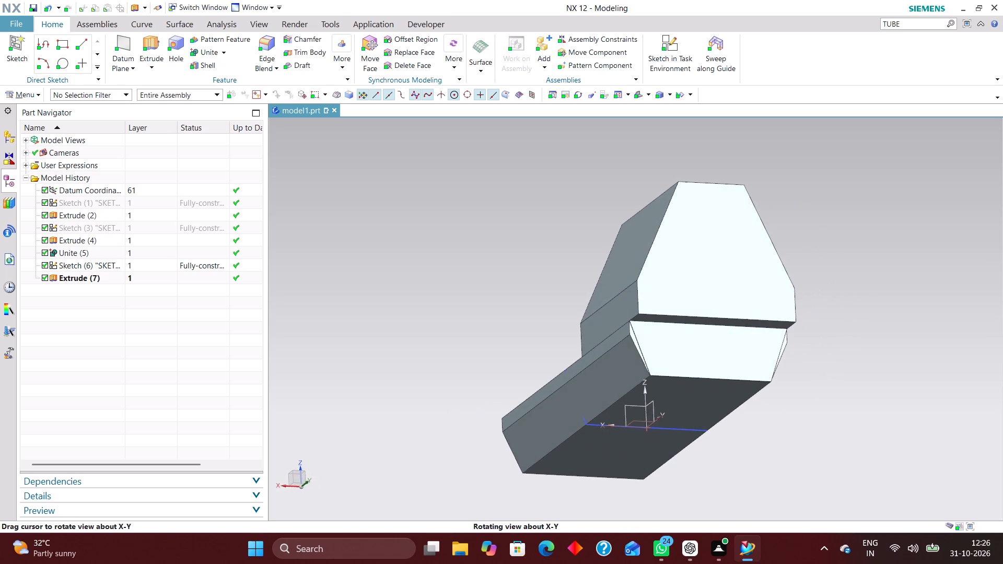
pyautogui.moveTo(808, 381); pyautogui.dragTo(823, 380, button='middle')
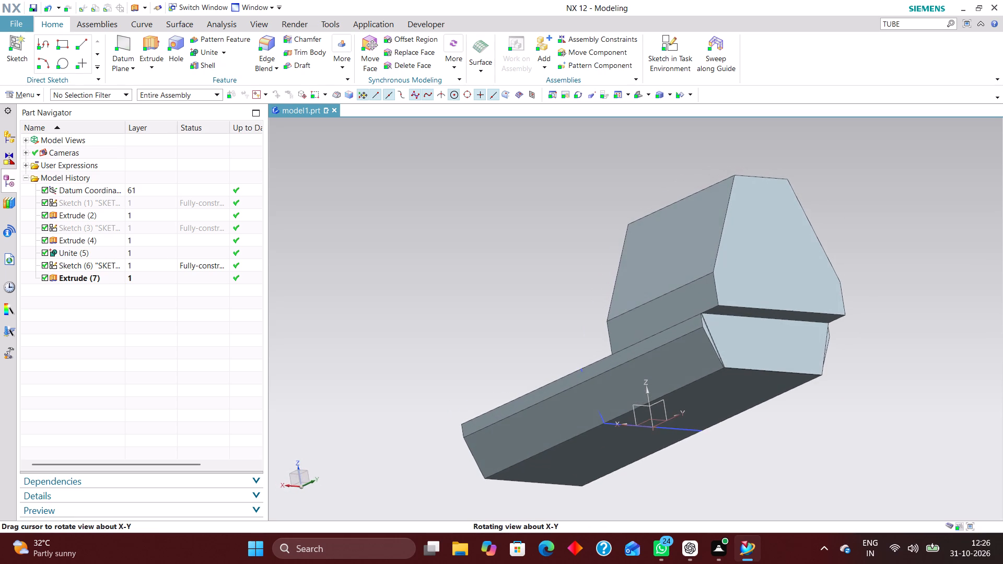
pyautogui.moveTo(823, 380); pyautogui.dragTo(826, 380, button='middle')
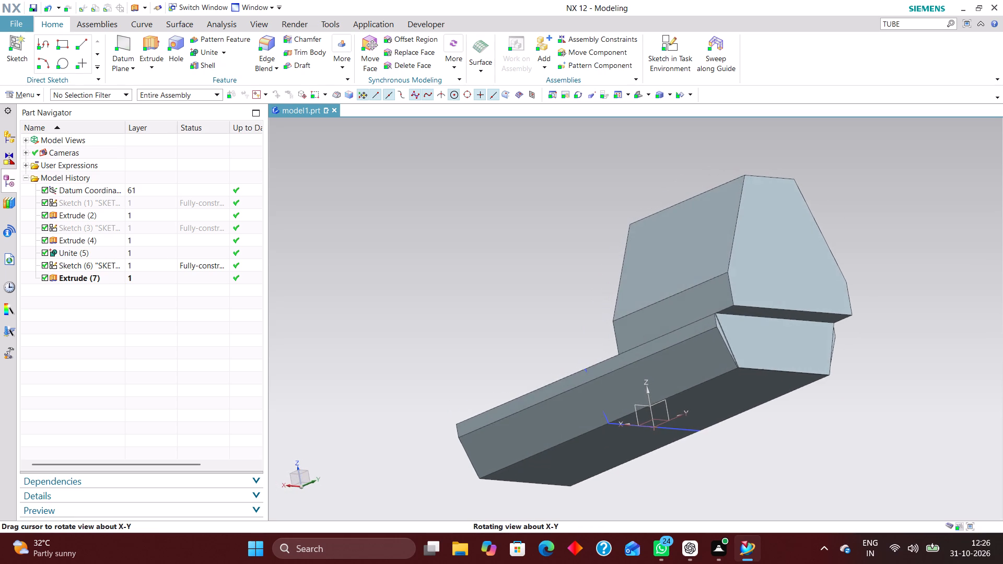
pyautogui.moveTo(826, 380); pyautogui.dragTo(861, 389, button='middle')
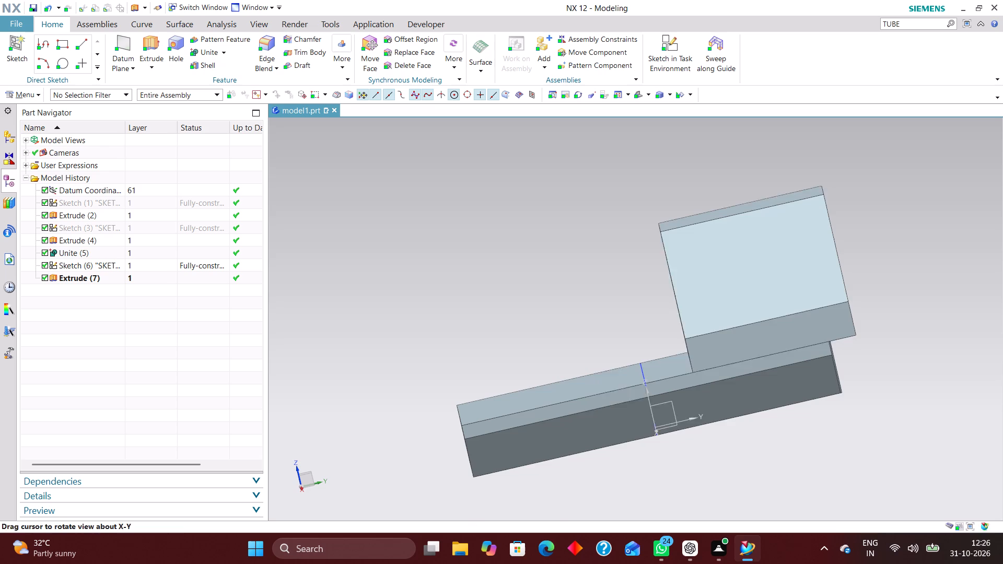
pyautogui.scroll(1, 860, 389)
pyautogui.click(168, 267)
pyautogui.rightClick(168, 267)
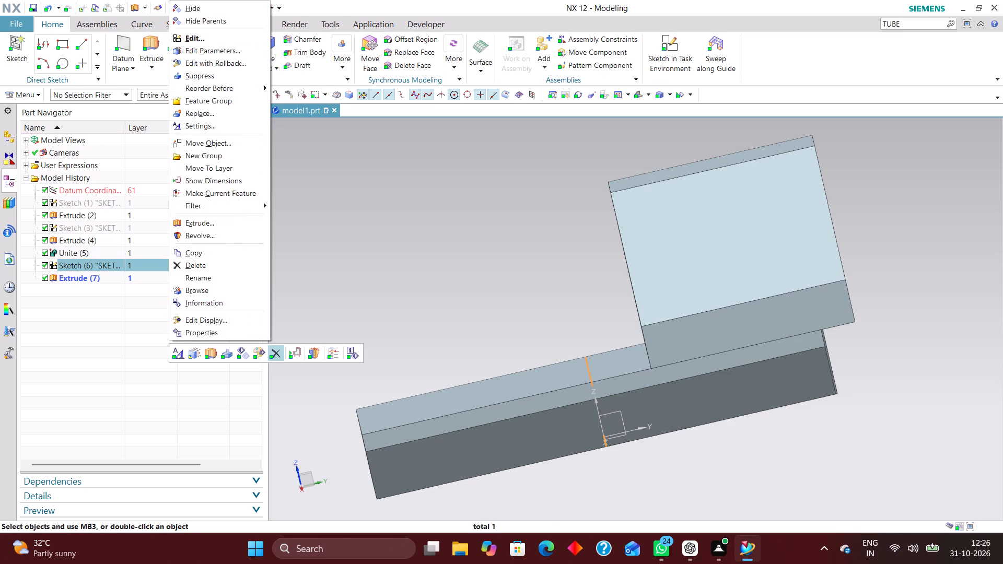
pyautogui.click(276, 351)
pyautogui.click(329, 155)
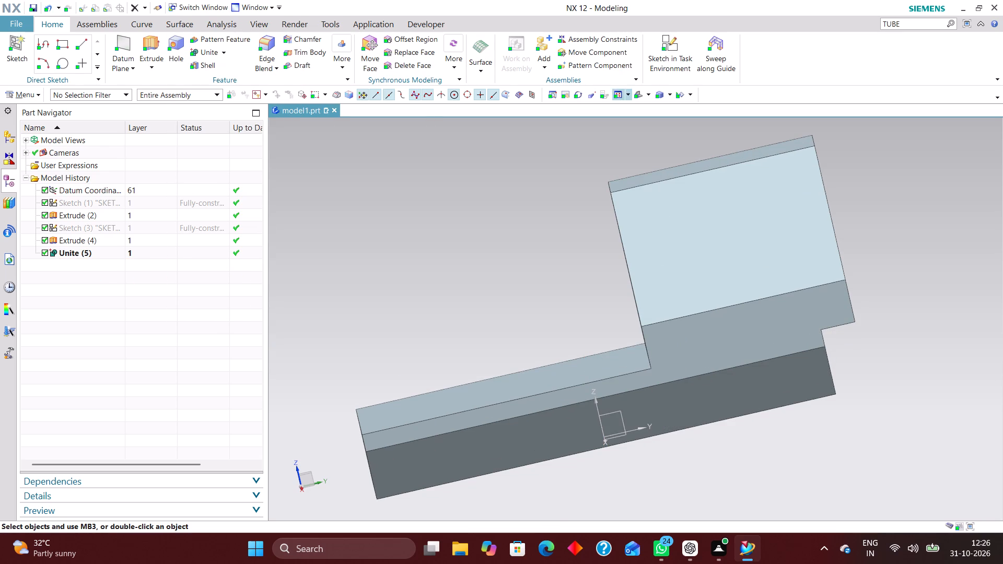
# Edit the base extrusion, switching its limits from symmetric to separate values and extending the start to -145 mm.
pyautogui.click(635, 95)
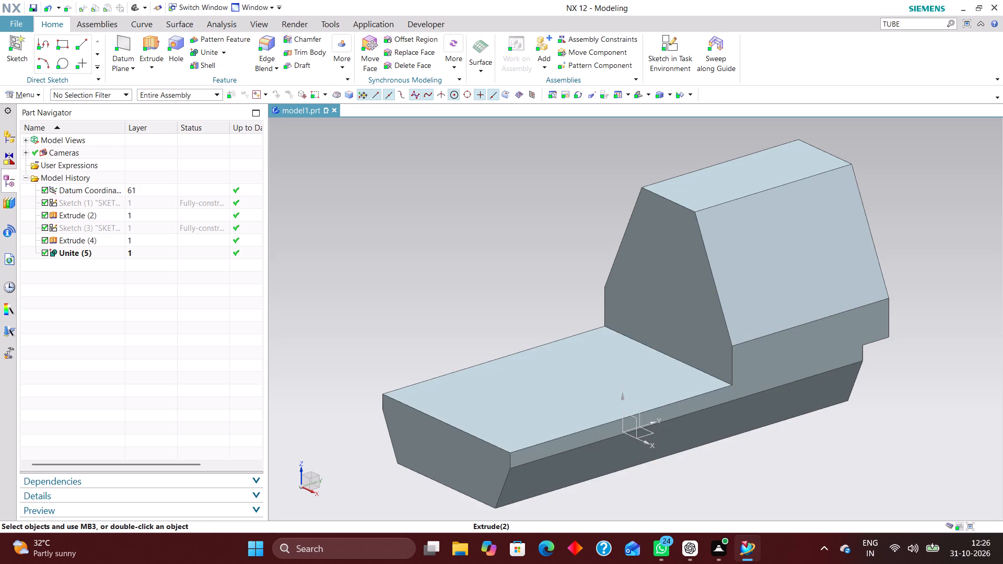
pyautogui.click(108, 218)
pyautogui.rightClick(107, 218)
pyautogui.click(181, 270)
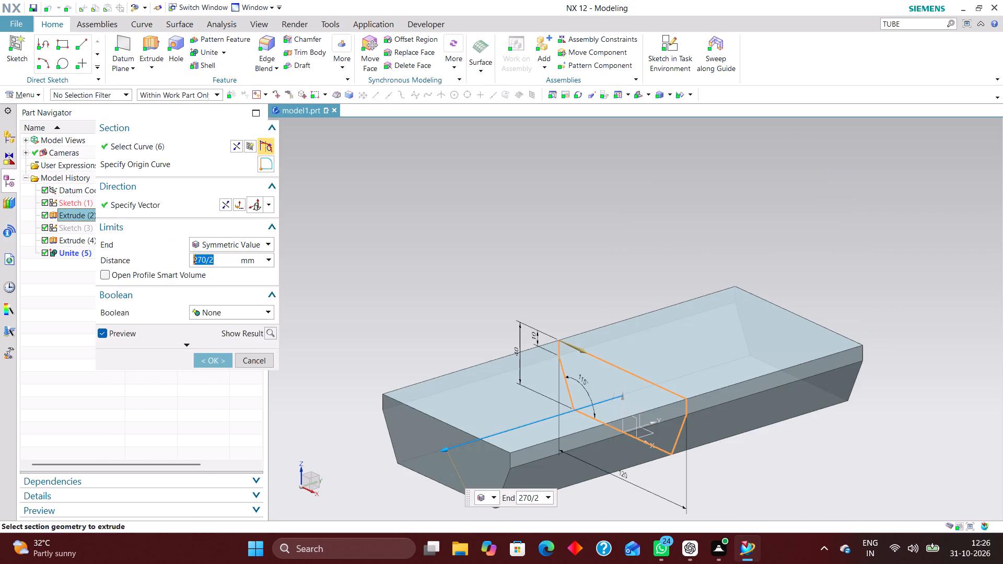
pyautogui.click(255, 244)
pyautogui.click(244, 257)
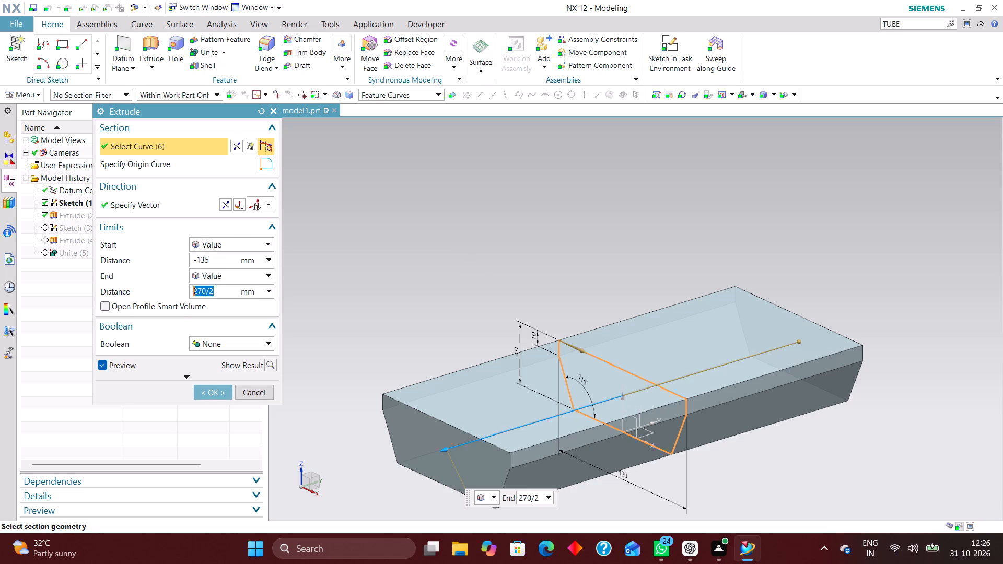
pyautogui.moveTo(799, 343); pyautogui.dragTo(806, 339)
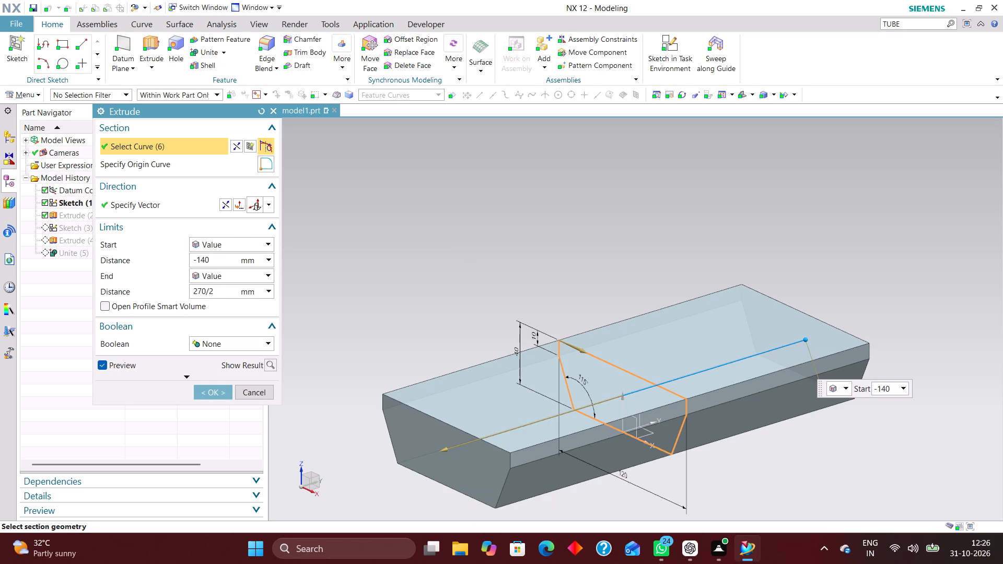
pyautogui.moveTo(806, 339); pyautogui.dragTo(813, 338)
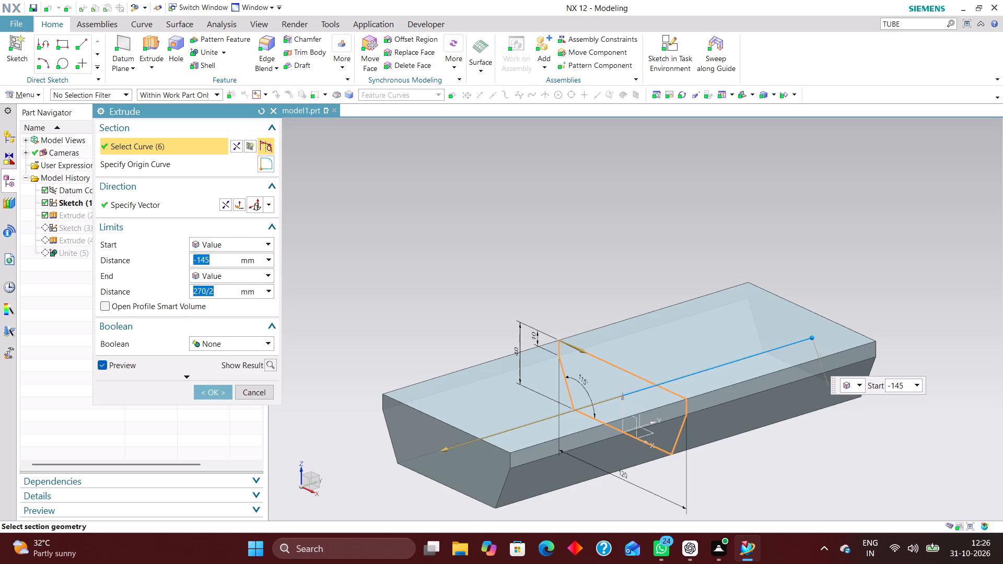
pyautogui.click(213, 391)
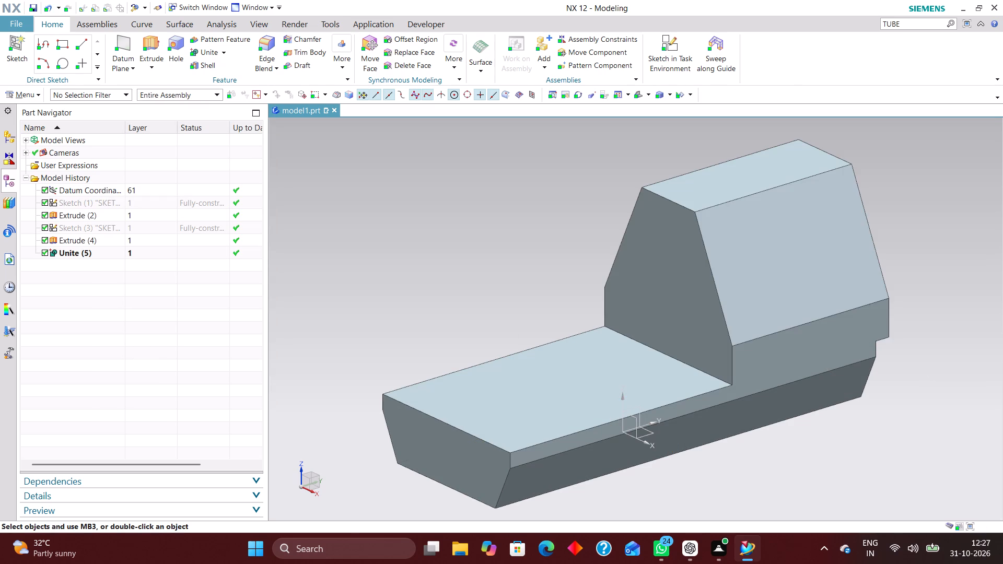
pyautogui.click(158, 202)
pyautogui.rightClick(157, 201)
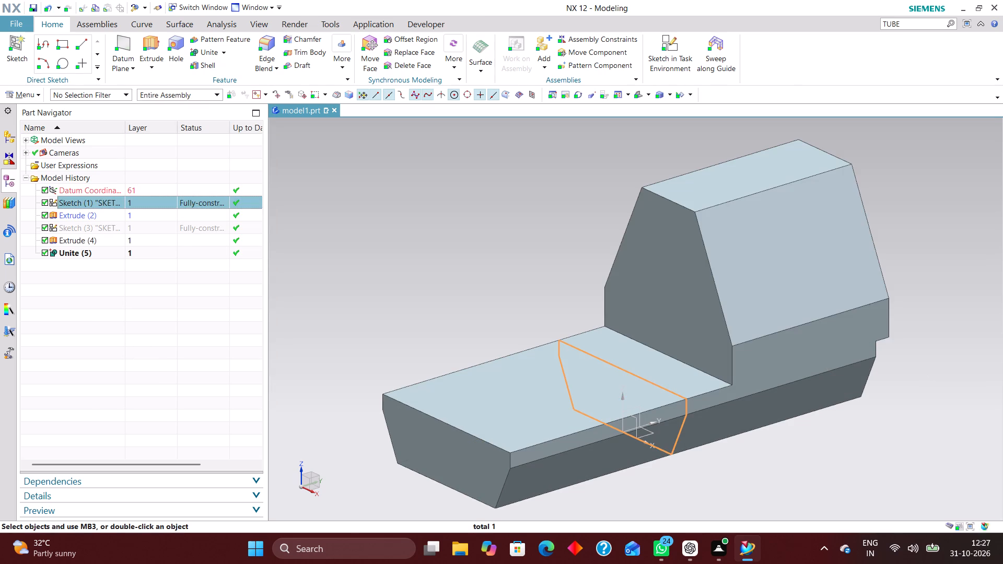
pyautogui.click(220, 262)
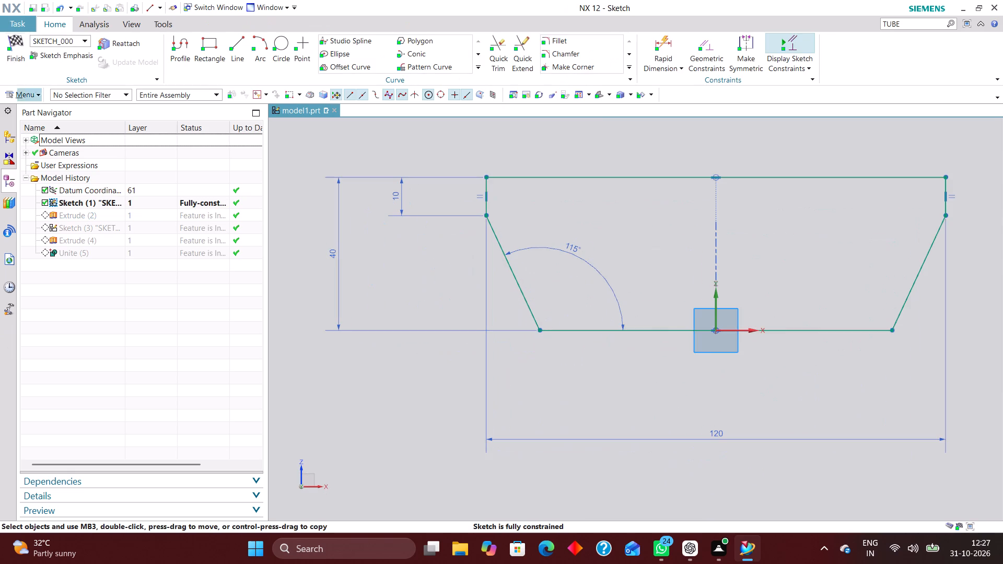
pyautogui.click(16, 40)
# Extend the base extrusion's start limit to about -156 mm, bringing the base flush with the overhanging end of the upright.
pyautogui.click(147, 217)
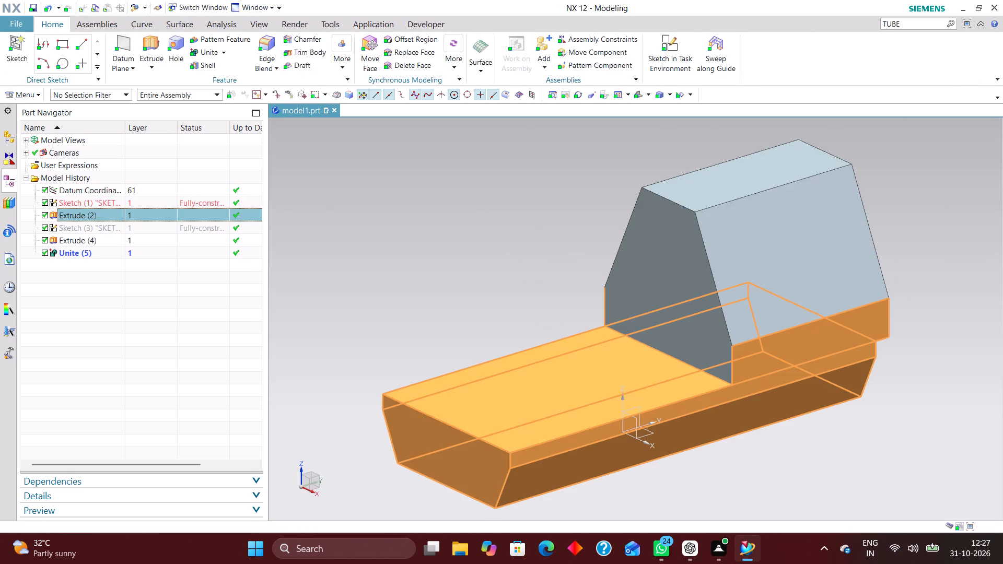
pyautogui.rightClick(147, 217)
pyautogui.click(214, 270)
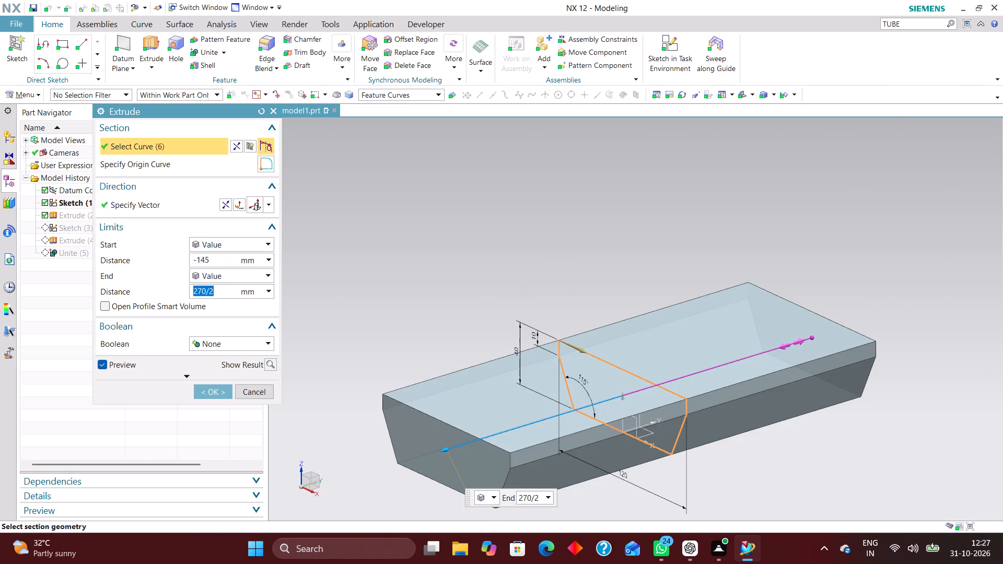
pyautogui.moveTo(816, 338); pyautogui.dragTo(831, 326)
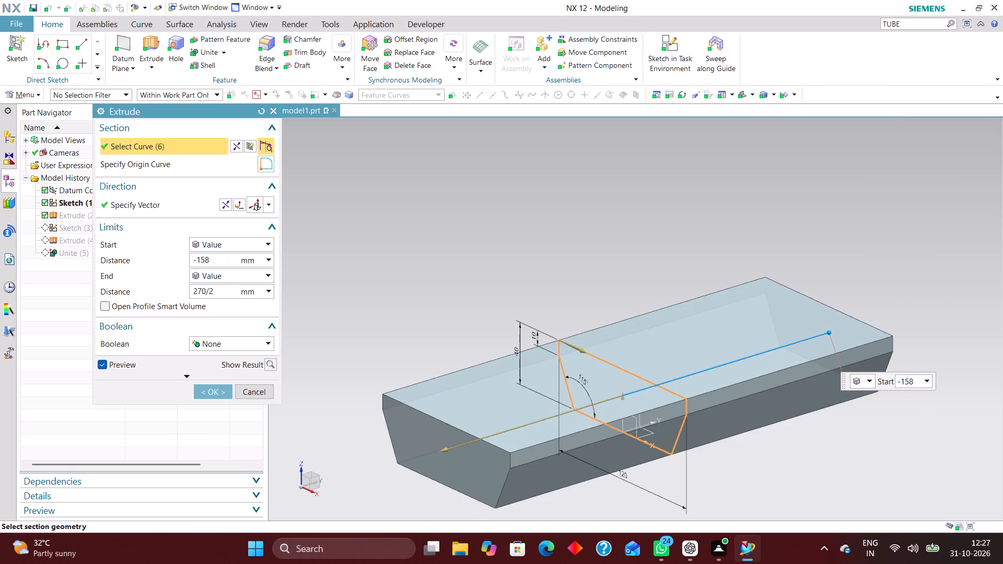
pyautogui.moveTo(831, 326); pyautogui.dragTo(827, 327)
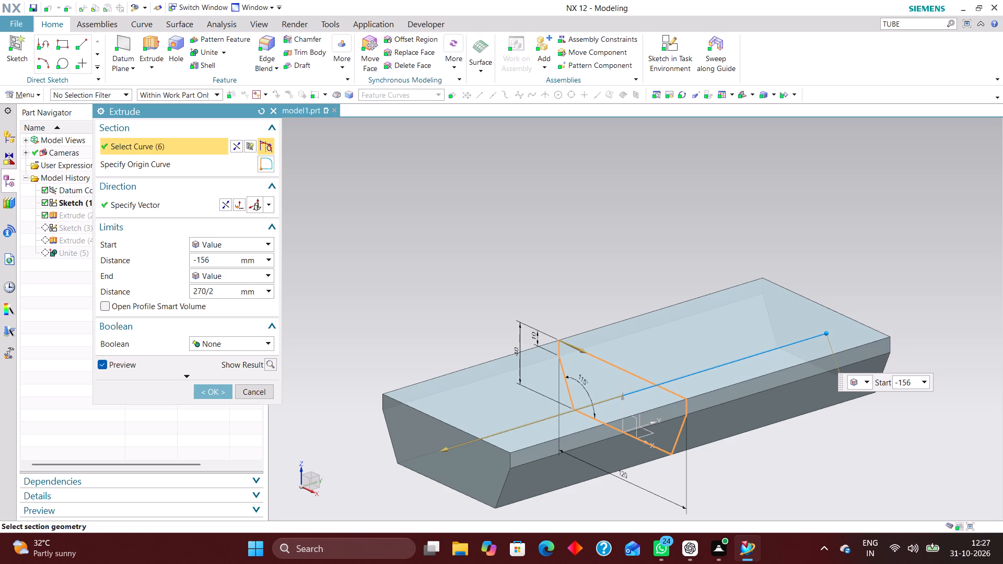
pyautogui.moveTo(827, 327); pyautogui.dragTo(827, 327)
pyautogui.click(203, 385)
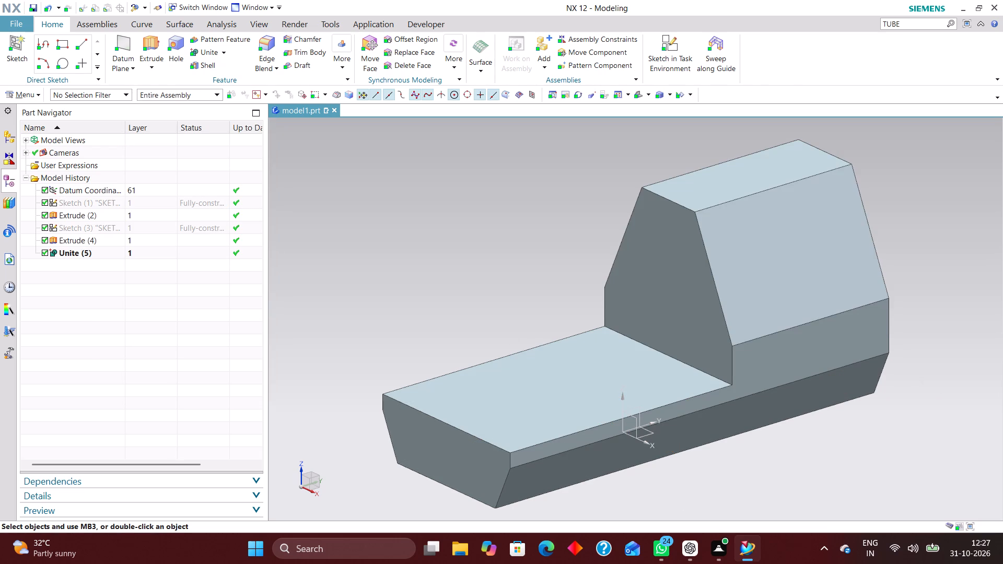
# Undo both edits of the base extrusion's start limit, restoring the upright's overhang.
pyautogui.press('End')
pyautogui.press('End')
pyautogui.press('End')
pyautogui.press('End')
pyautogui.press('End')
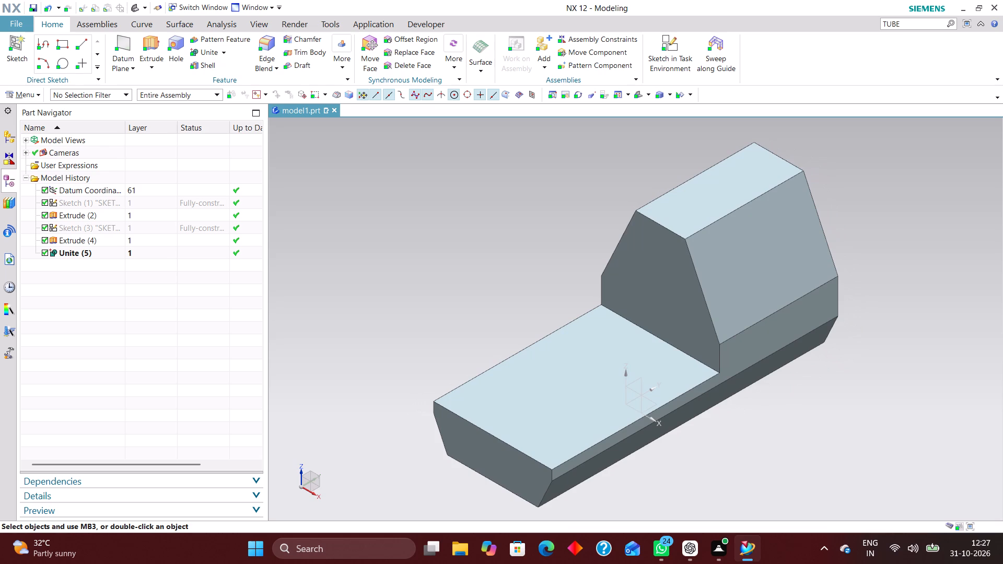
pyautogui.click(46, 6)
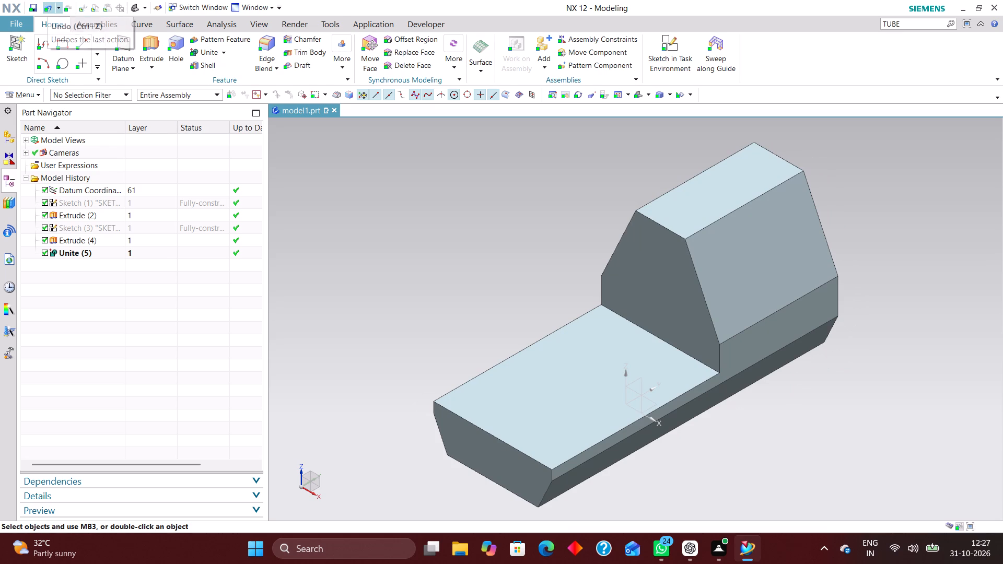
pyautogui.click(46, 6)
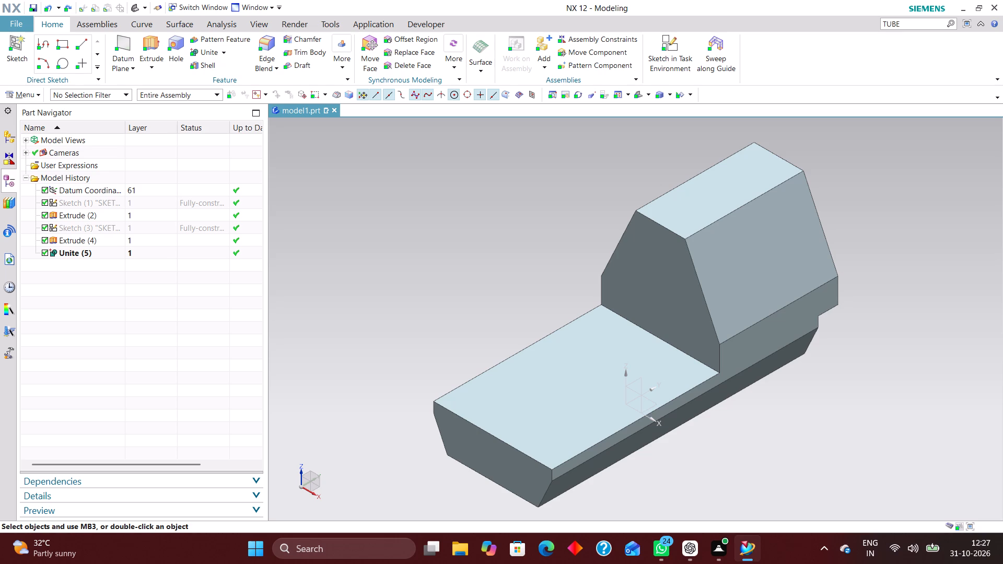
# Start a sketch on the XY datum plane and draw two equally long vertical lines over the base's open area.
pyautogui.scroll(-1, 890, 349)
pyautogui.scroll(1, 887, 346)
pyautogui.scroll(-1, 873, 332)
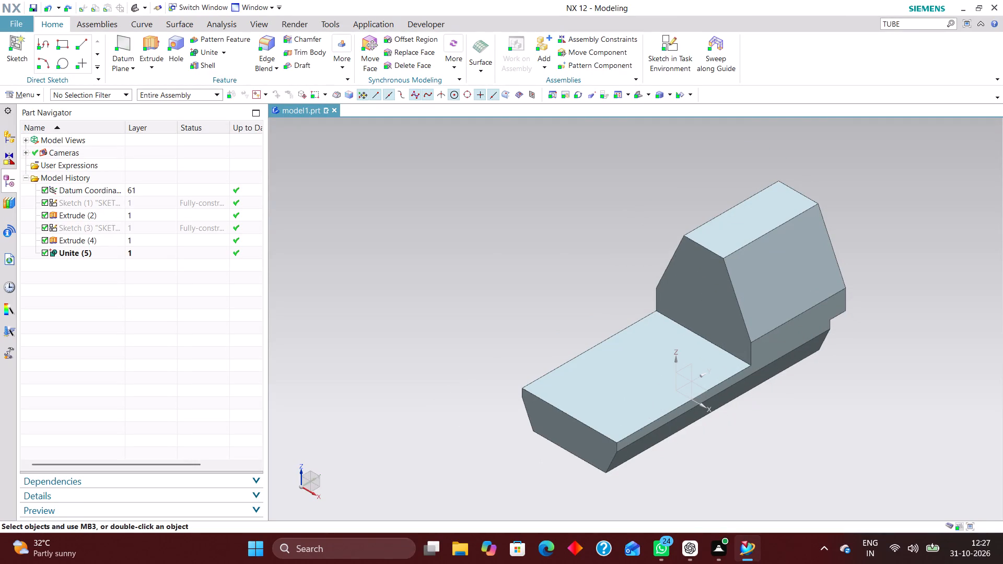
pyautogui.click(669, 46)
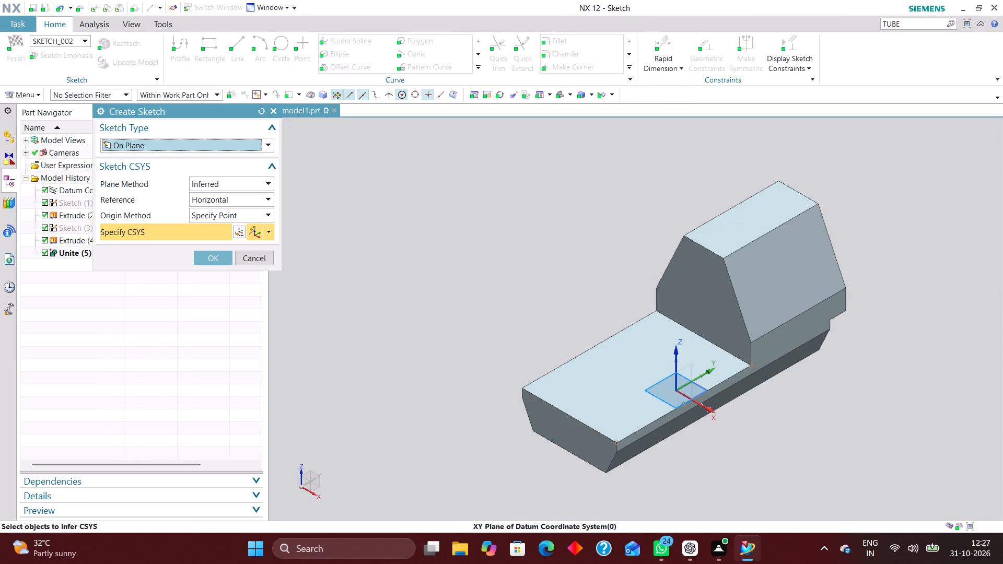
pyautogui.click(701, 392)
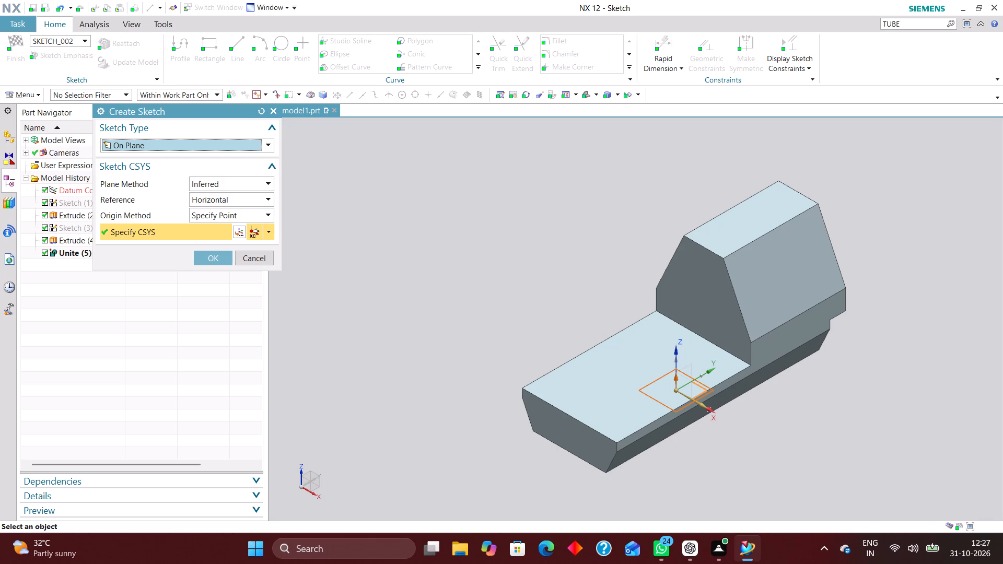
pyautogui.click(215, 261)
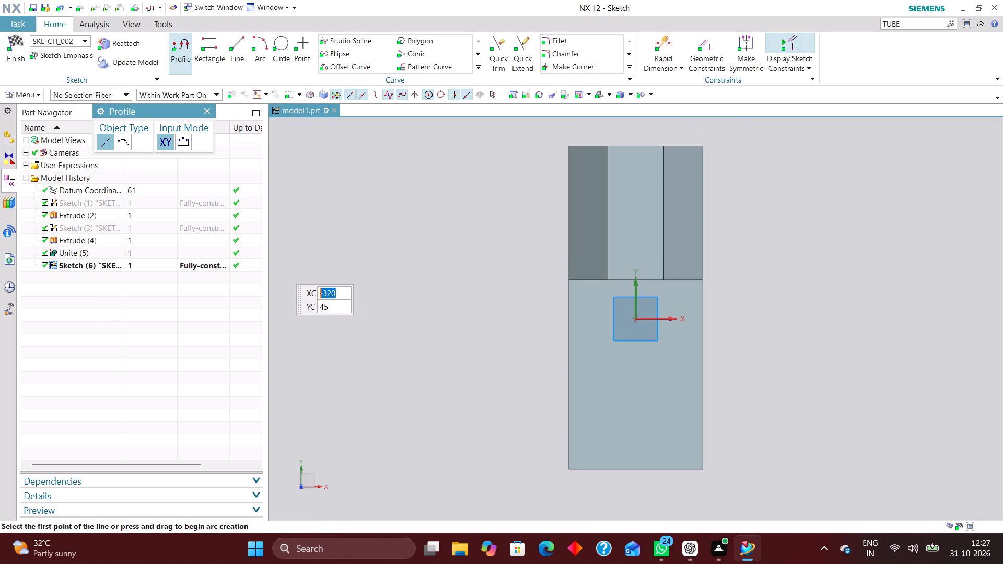
pyautogui.click(244, 44)
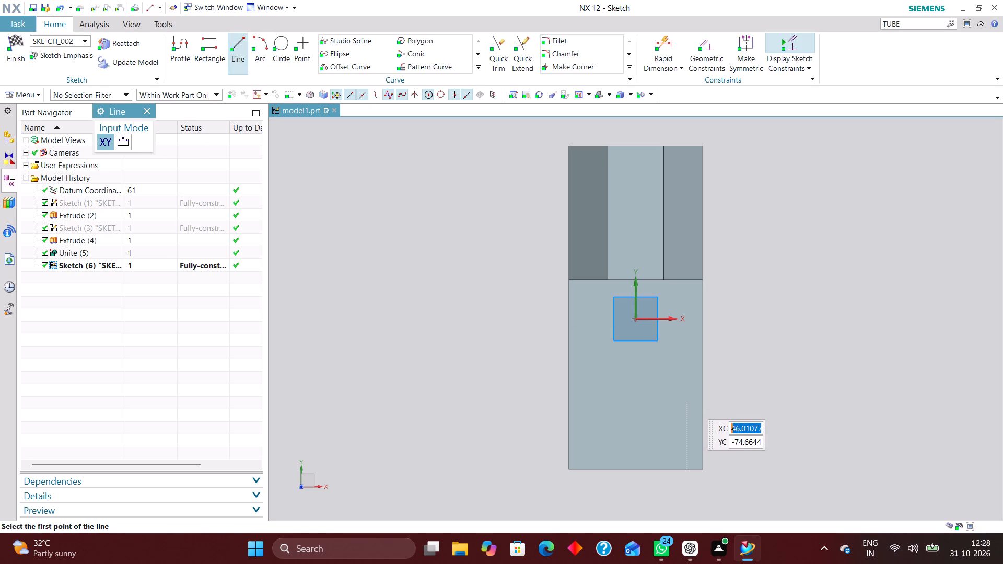
pyautogui.click(588, 343)
pyautogui.click(585, 436)
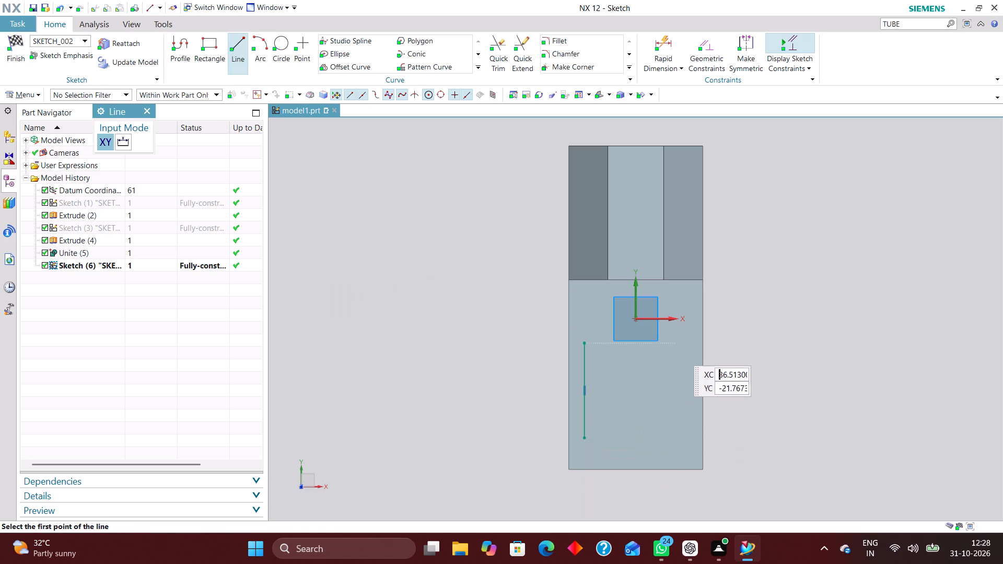
pyautogui.click(675, 340)
pyautogui.click(675, 434)
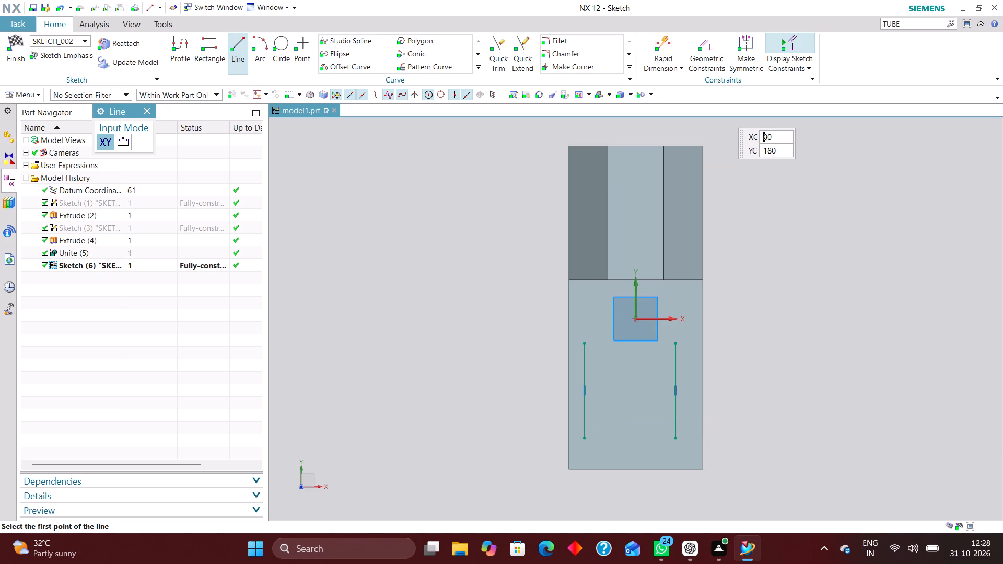
pyautogui.click(708, 45)
pyautogui.click(256, 274)
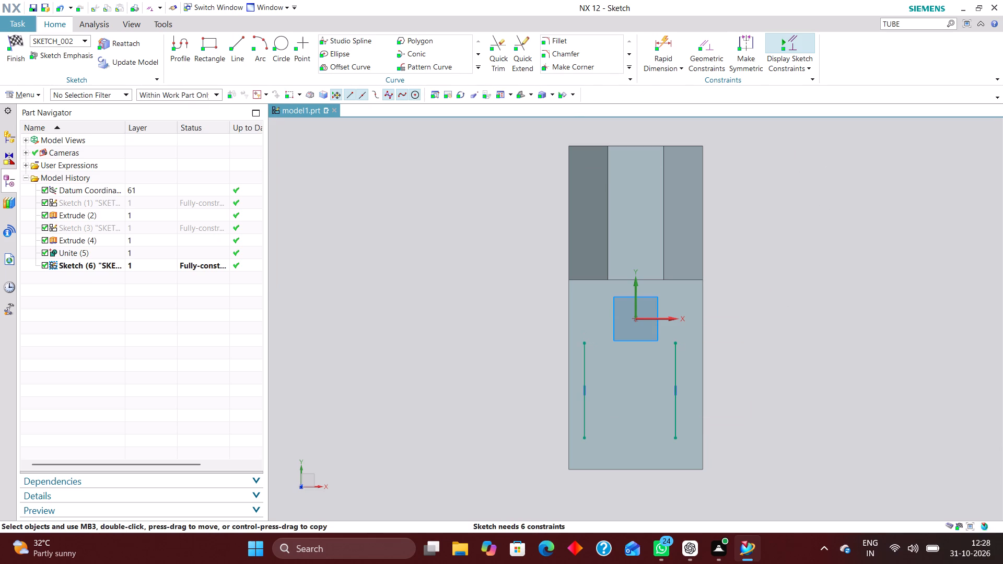
# Join the upper ends of the two vertical lines with an outward-curving arc.
pyautogui.click(260, 40)
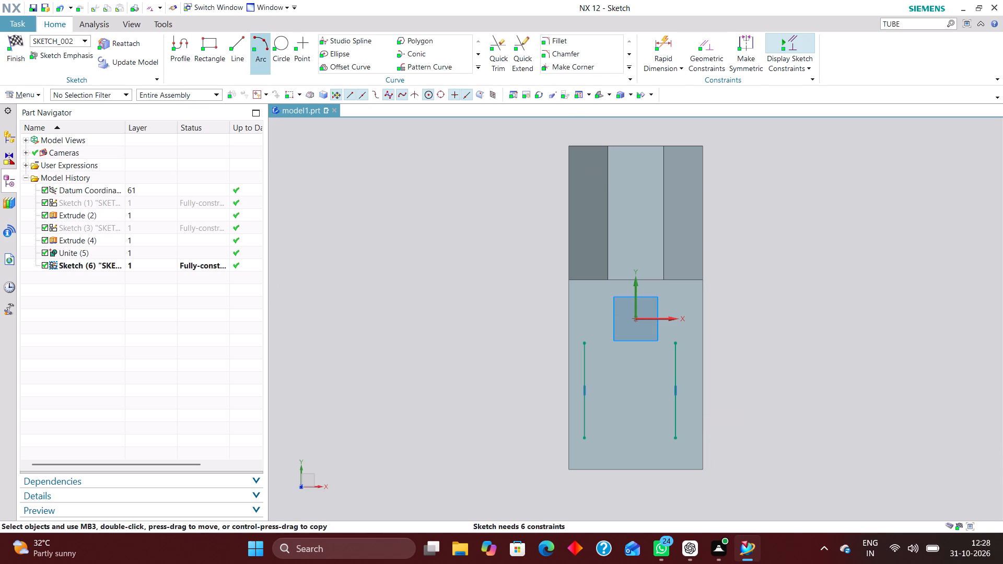
pyautogui.click(584, 341)
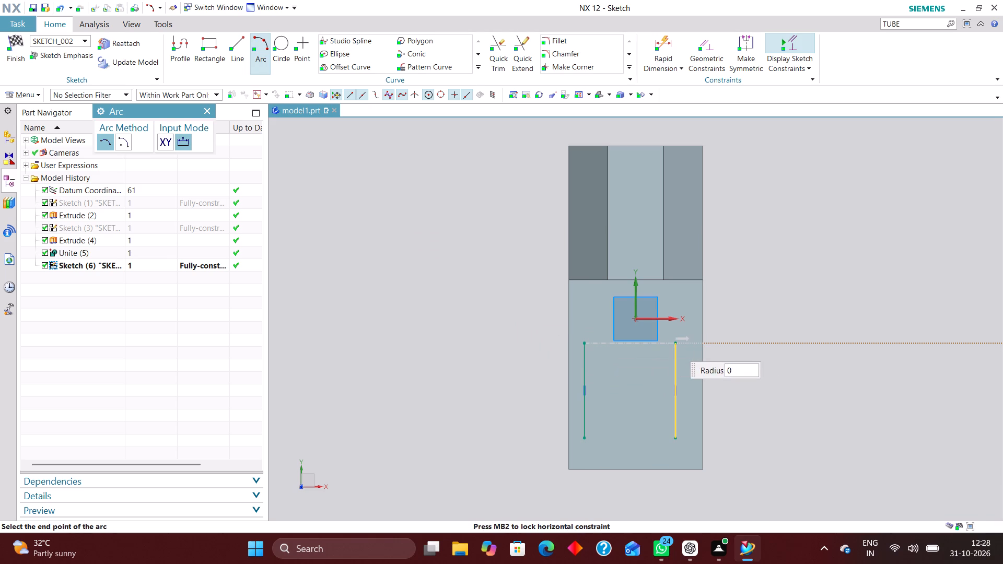
pyautogui.click(675, 343)
pyautogui.click(637, 293)
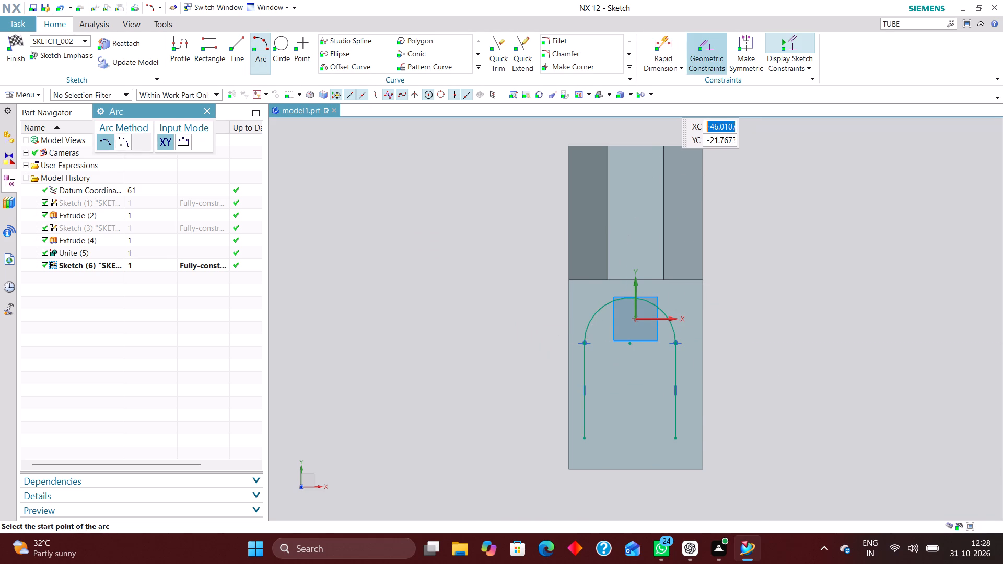
# Constrain the upper arc's centre to lie on the sketch's Y axis.
pyautogui.click(705, 52)
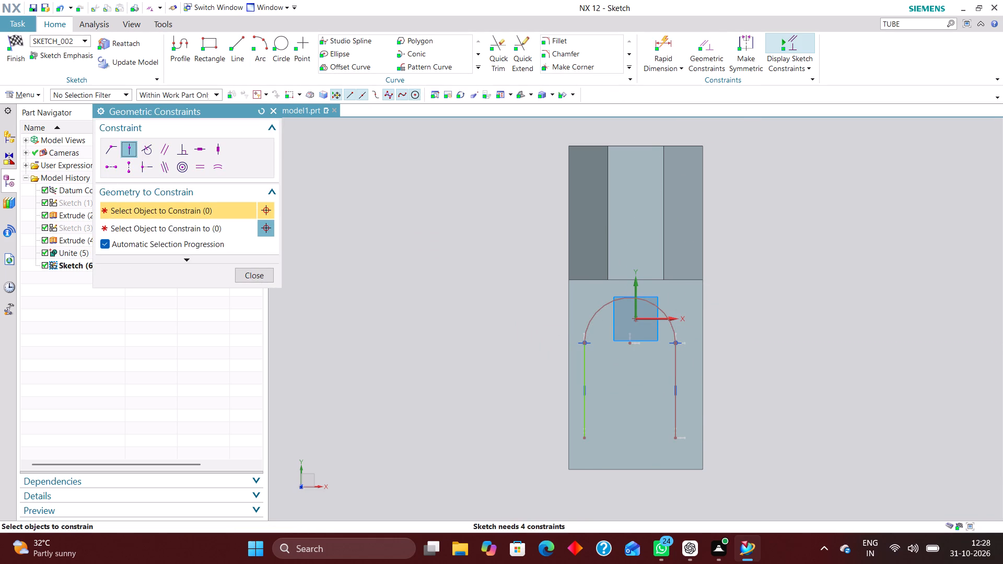
pyautogui.click(631, 343)
pyautogui.click(633, 283)
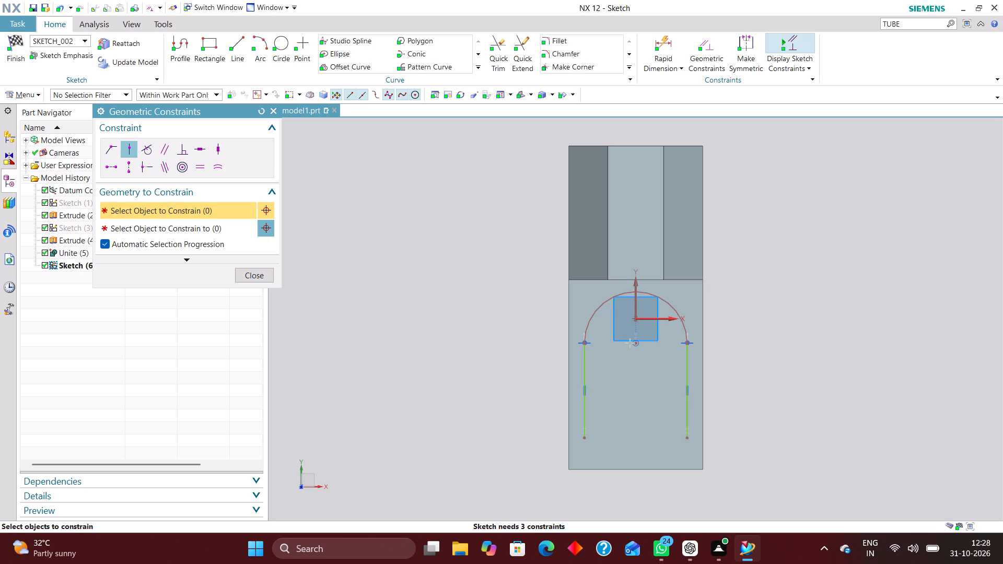
# Close the slot profile with a second outward-curving arc joining the lower ends of the two vertical lines.
pyautogui.click(260, 49)
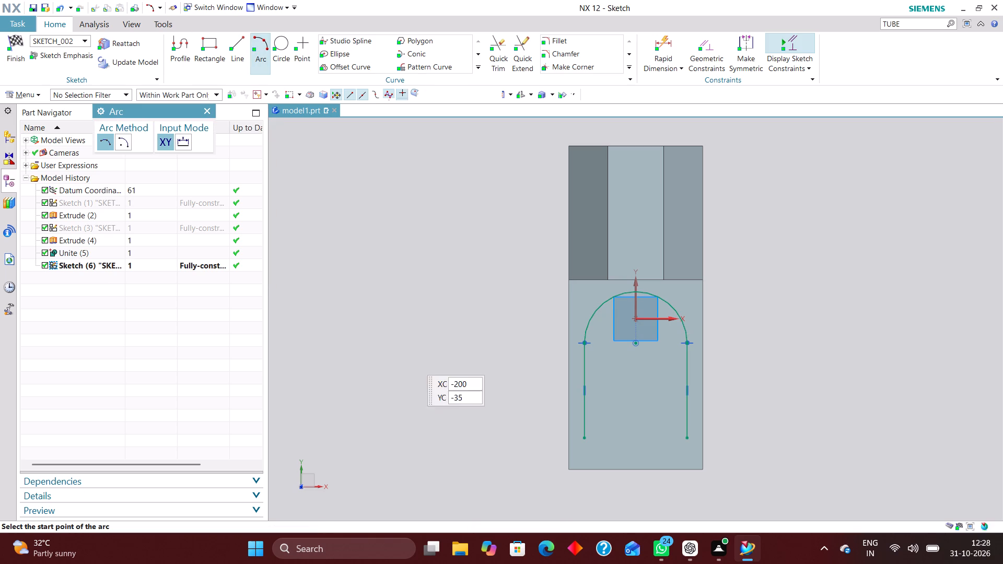
pyautogui.click(586, 440)
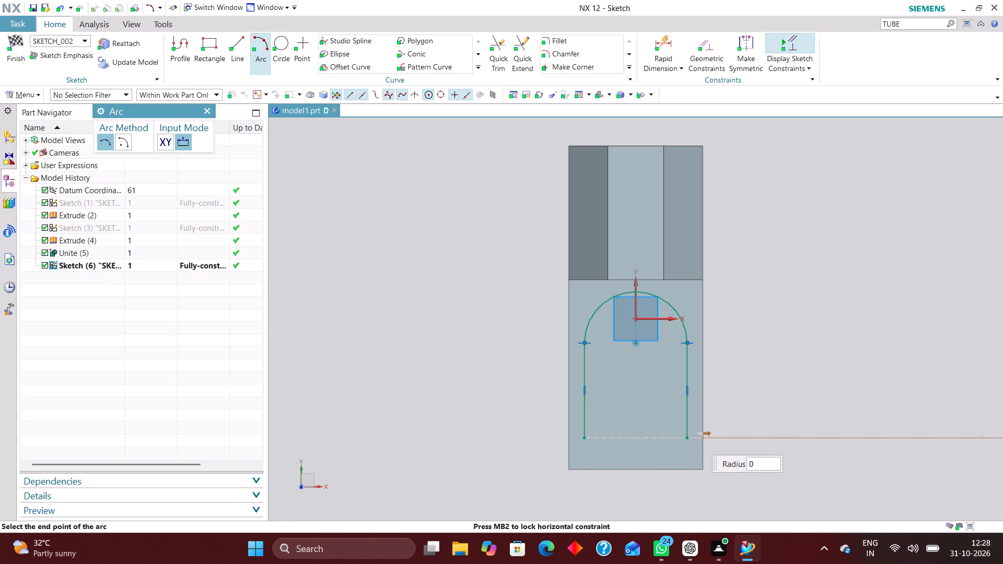
pyautogui.click(686, 439)
pyautogui.click(646, 501)
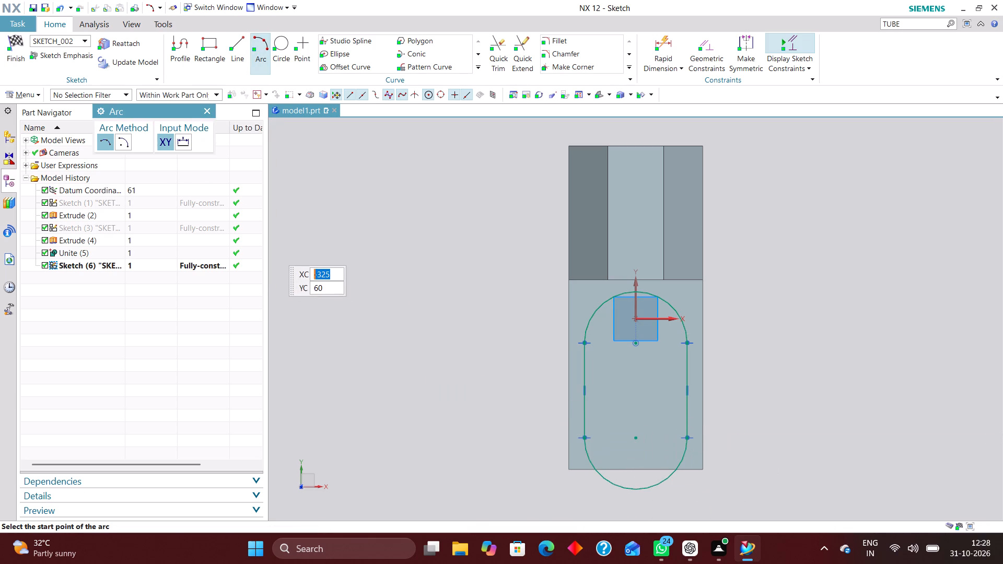
pyautogui.click(208, 111)
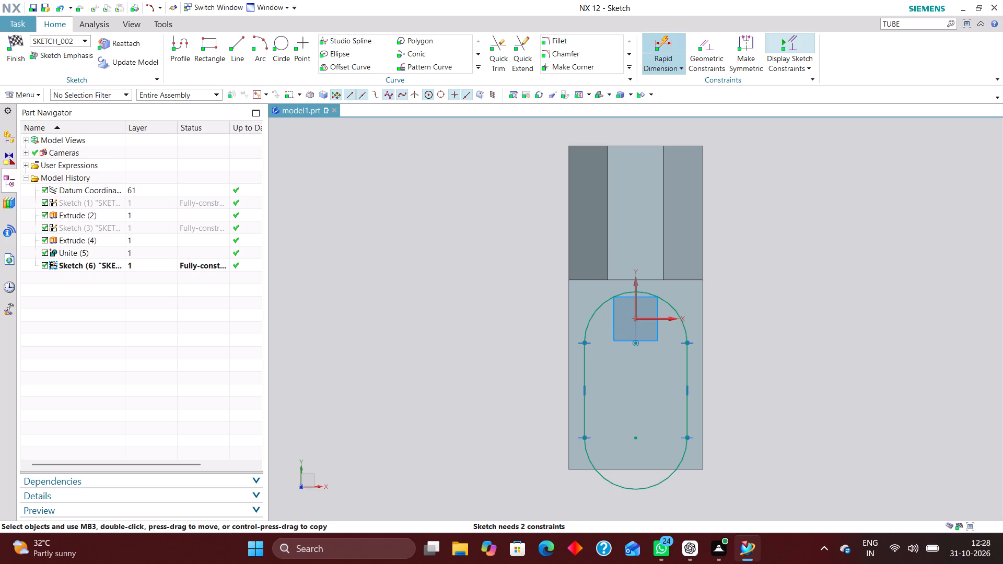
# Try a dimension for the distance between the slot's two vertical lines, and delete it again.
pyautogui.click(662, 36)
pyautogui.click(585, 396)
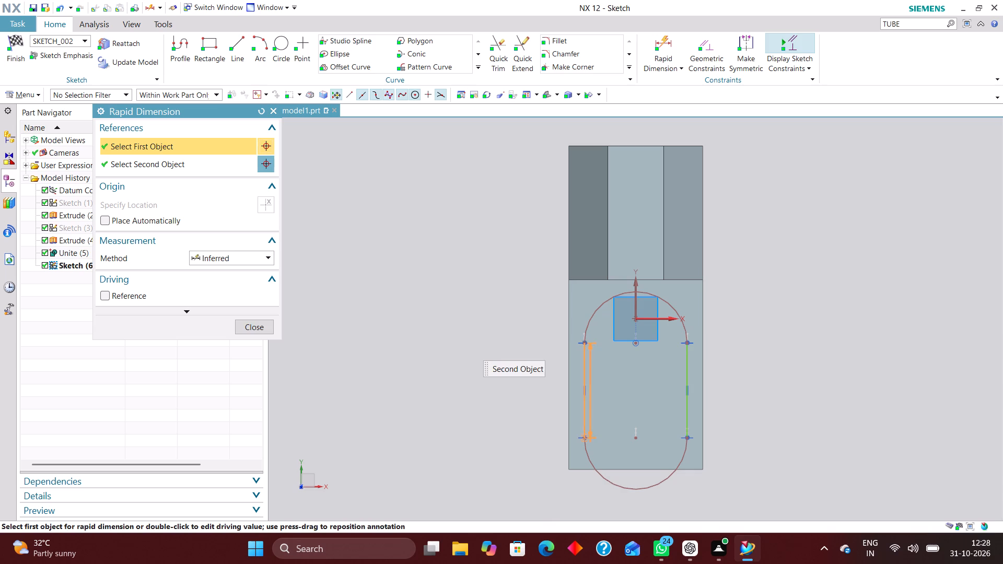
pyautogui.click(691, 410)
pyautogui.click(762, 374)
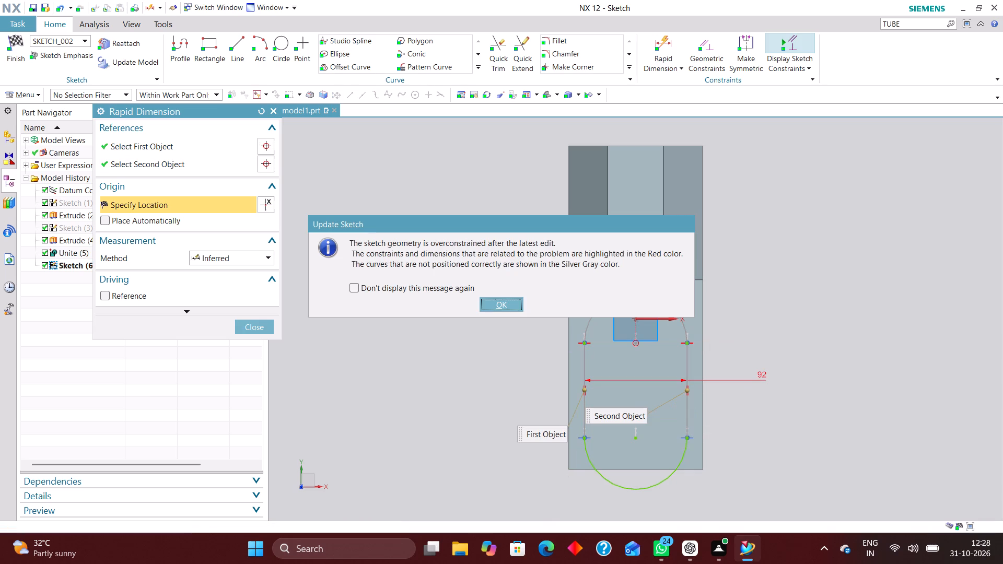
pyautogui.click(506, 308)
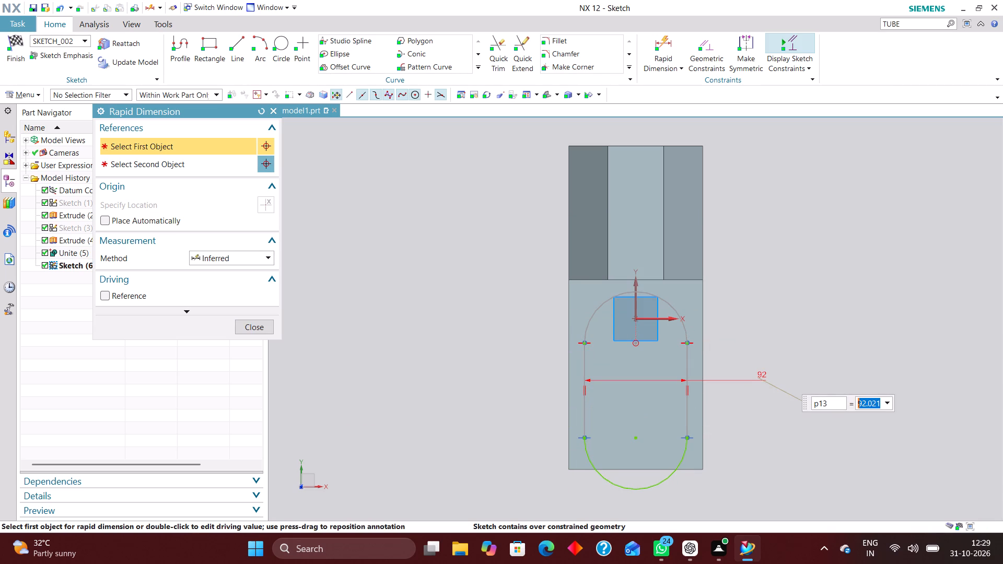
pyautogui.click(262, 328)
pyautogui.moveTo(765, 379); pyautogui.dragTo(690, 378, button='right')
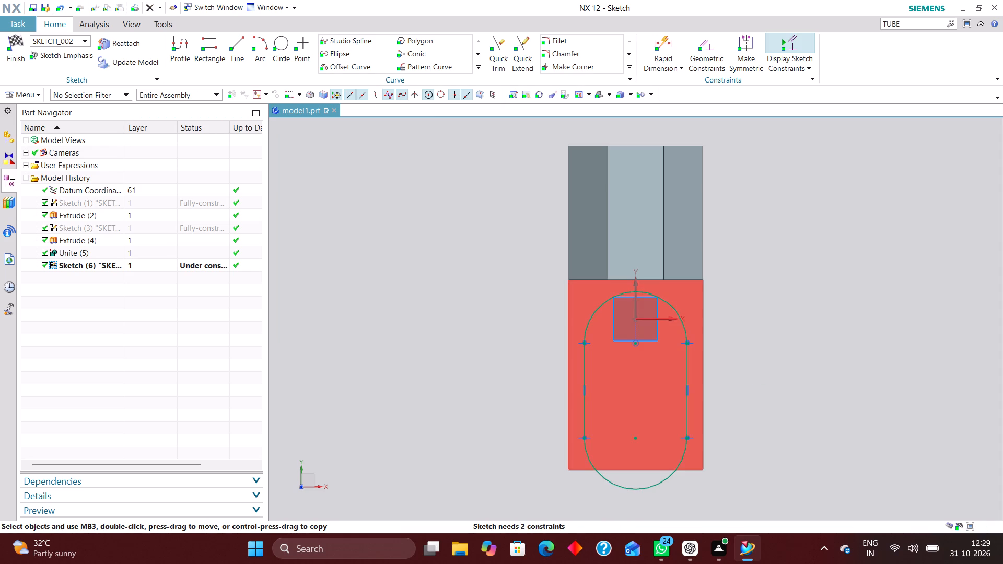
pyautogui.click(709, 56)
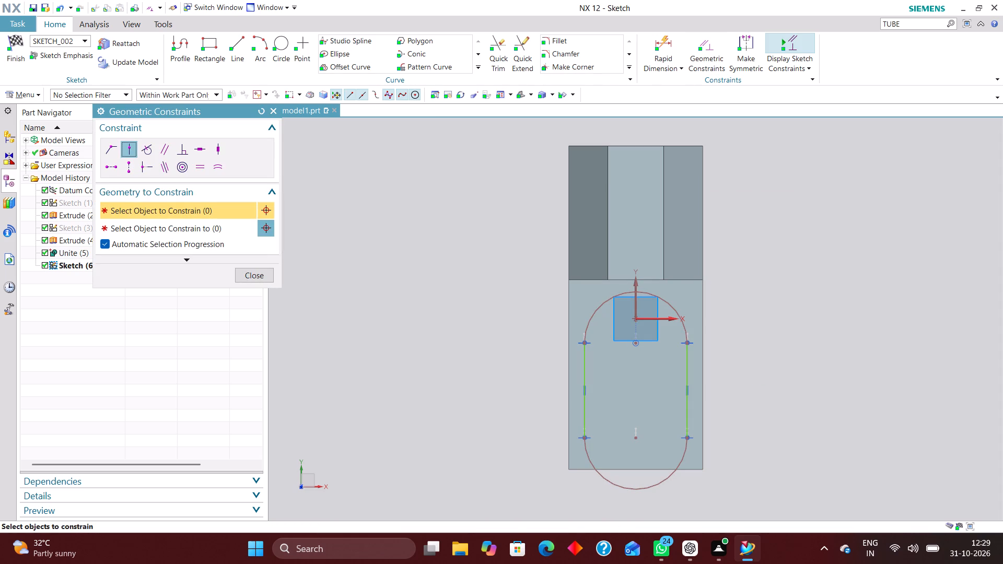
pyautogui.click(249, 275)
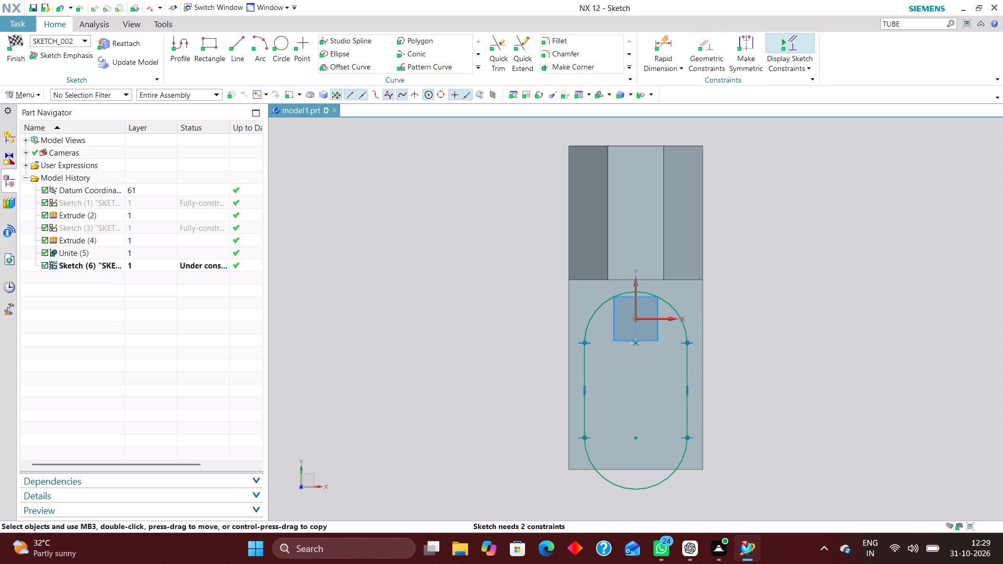
# Shorten the slot profile by moving the upper arc's centre down and the lower arc's centre up.
pyautogui.moveTo(672, 305); pyautogui.dragTo(682, 292)
pyautogui.moveTo(668, 290); pyautogui.dragTo(667, 312)
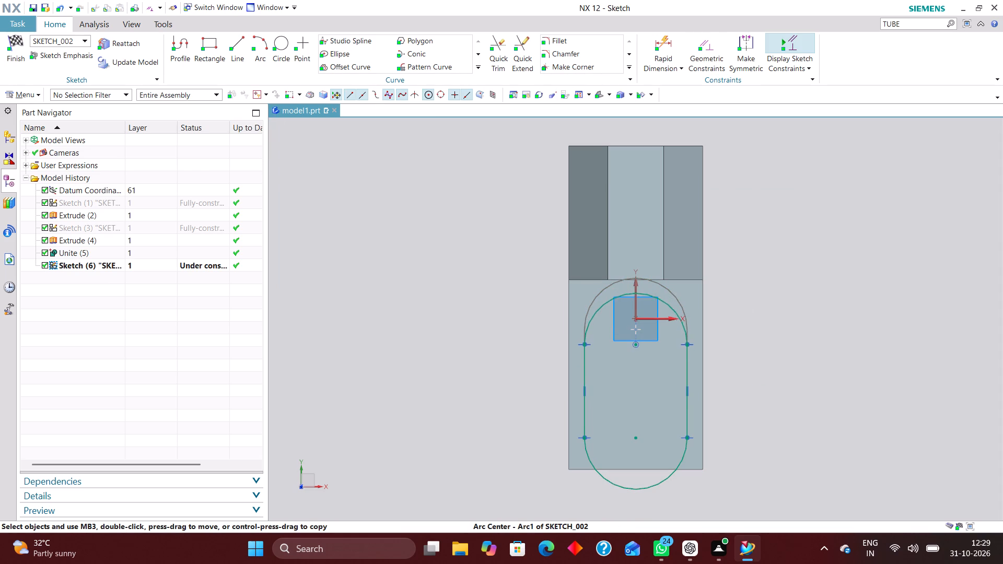
pyautogui.moveTo(667, 312); pyautogui.dragTo(661, 340)
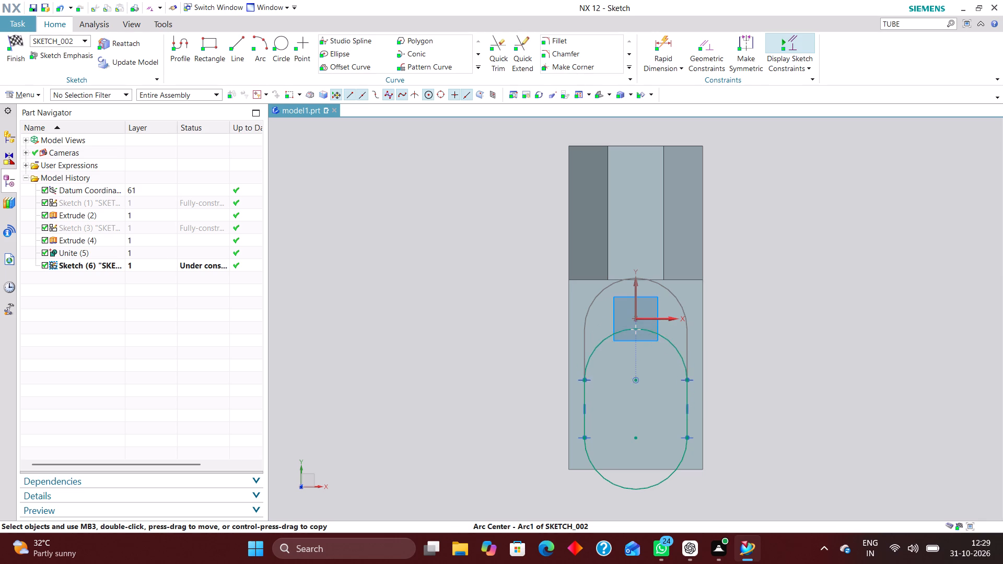
pyautogui.moveTo(661, 340); pyautogui.dragTo(662, 327)
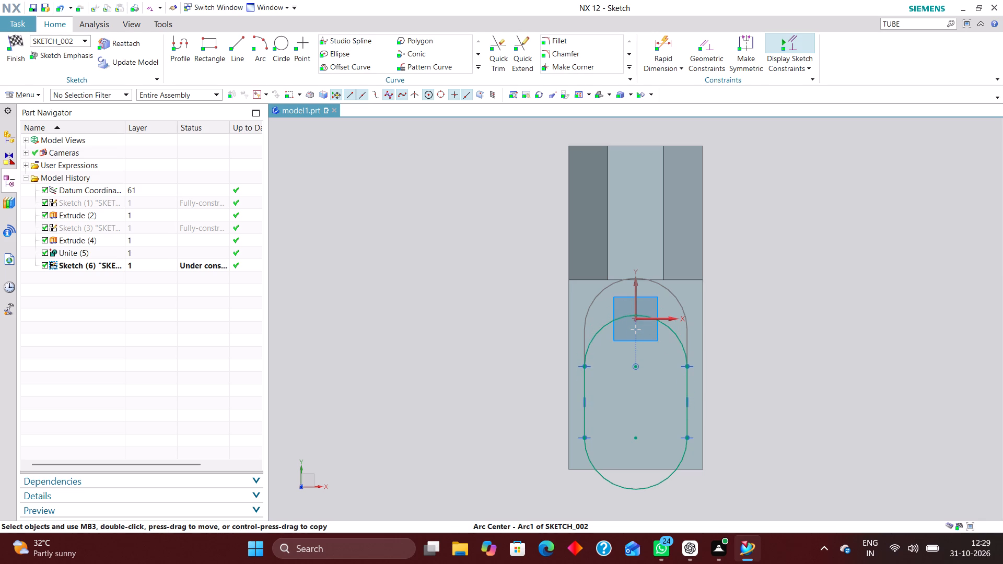
pyautogui.moveTo(662, 327); pyautogui.dragTo(663, 328)
pyautogui.moveTo(636, 442); pyautogui.dragTo(639, 413)
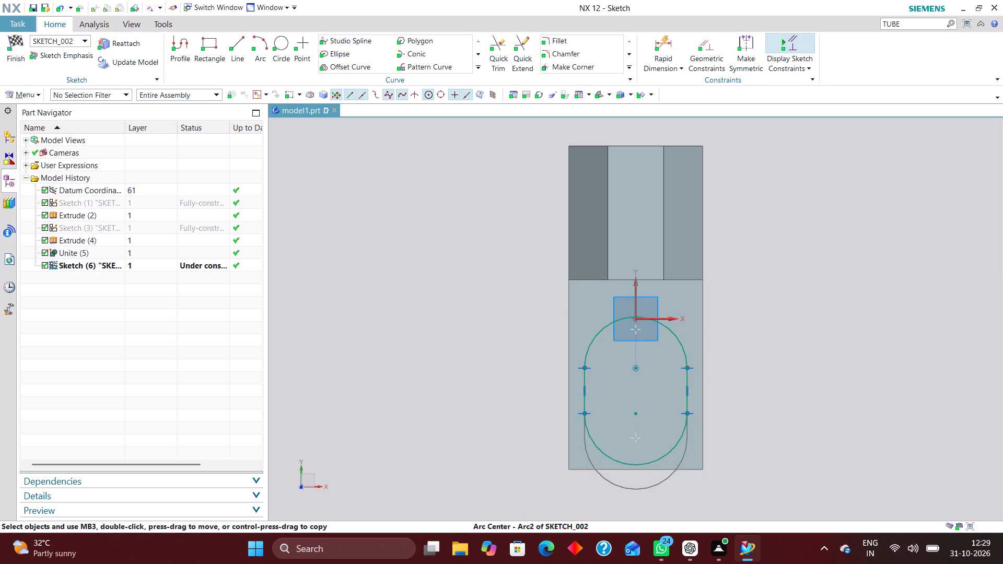
pyautogui.moveTo(639, 413); pyautogui.dragTo(639, 409)
# Dimension the lower arc's centre 65 mm from the base's lower edge.
pyautogui.click(661, 42)
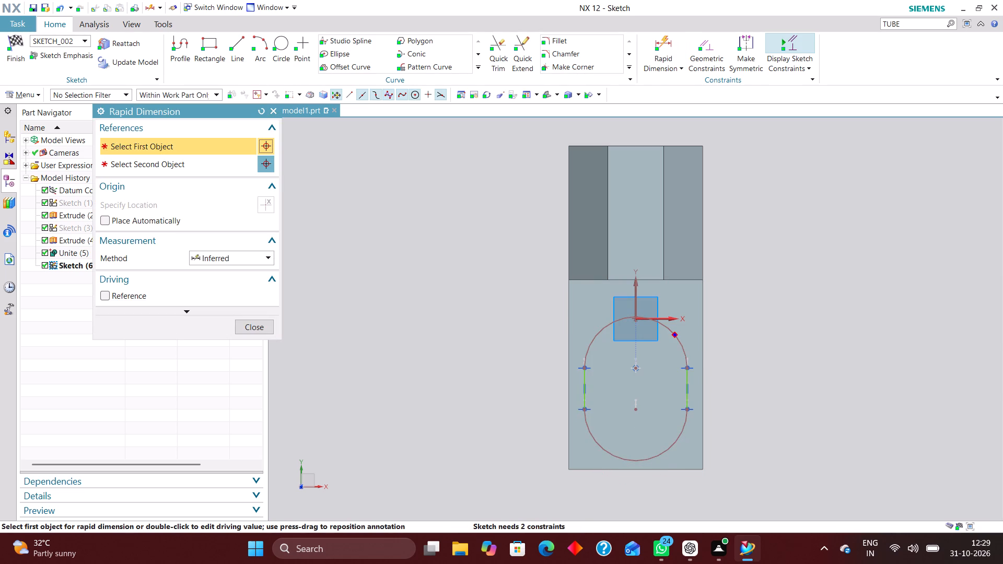
pyautogui.click(588, 468)
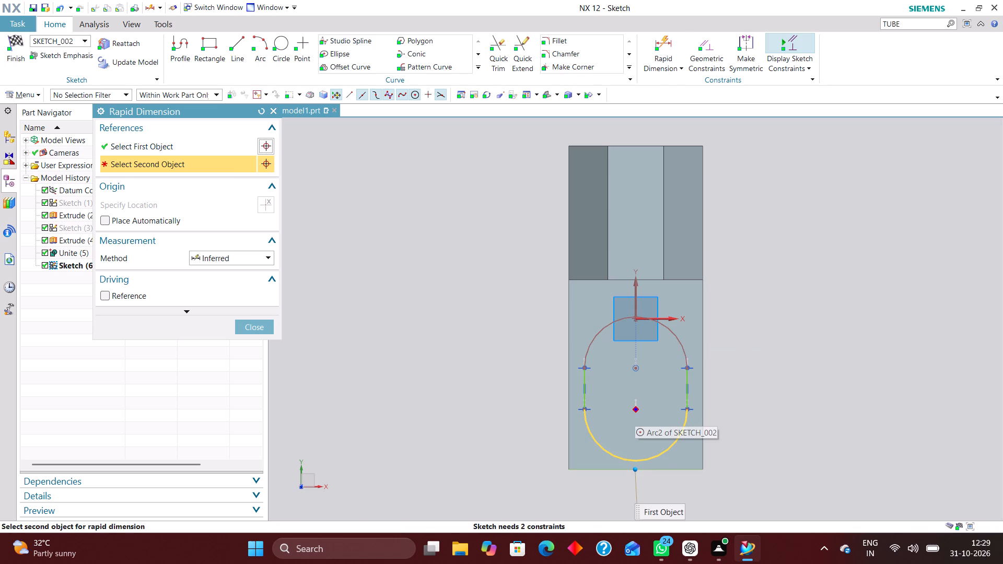
pyautogui.click(635, 413)
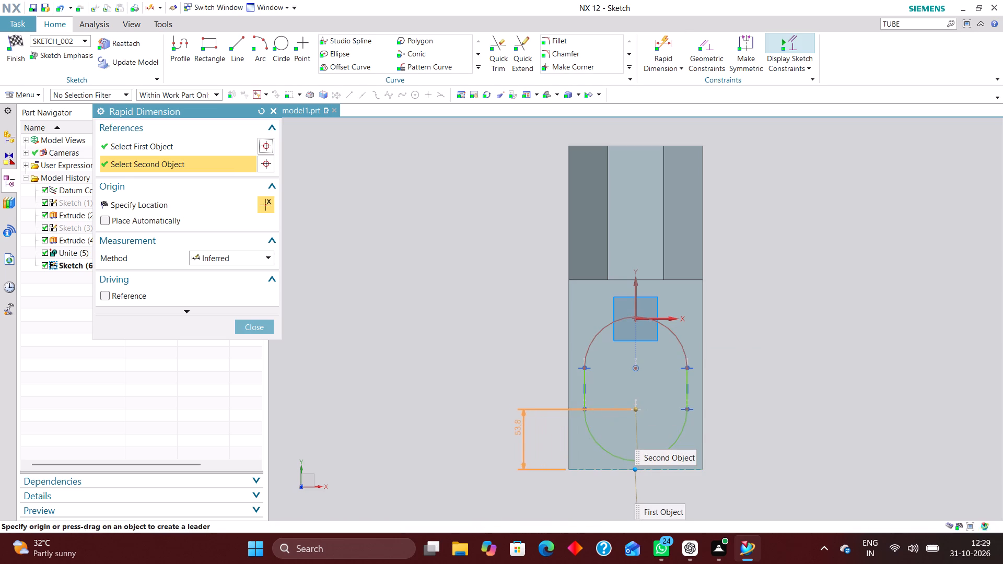
pyautogui.click(511, 429)
pyautogui.write('65')
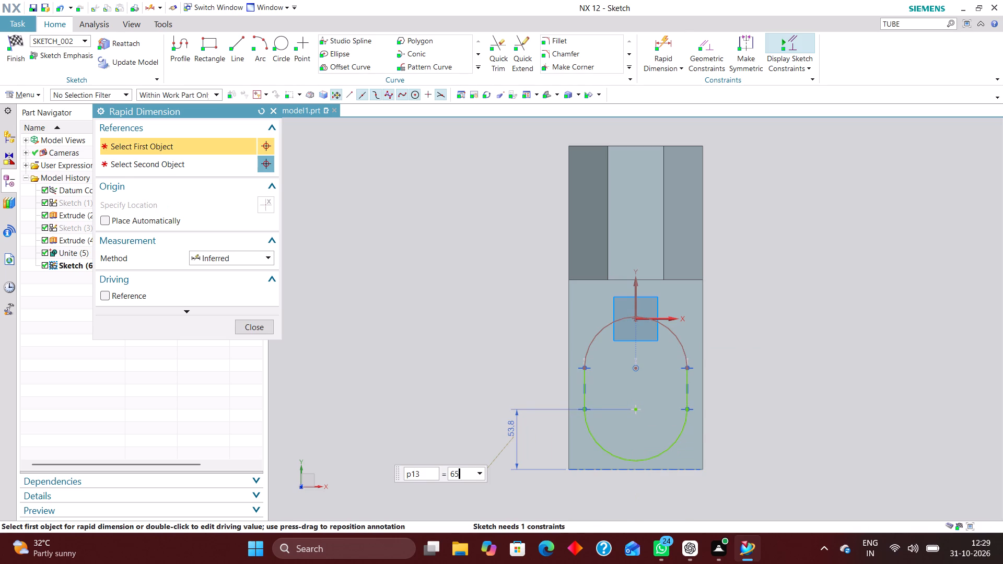
pyautogui.press('Return')
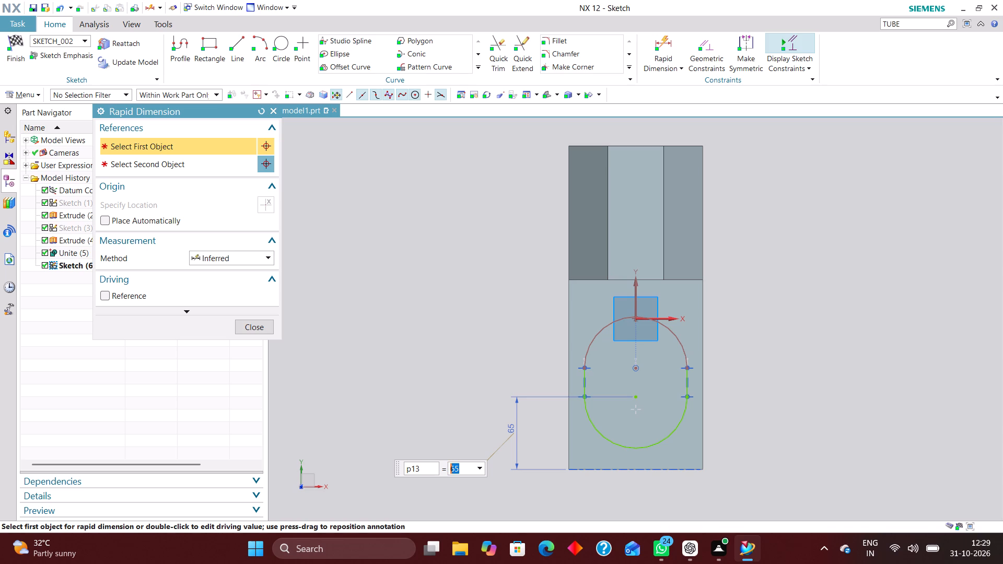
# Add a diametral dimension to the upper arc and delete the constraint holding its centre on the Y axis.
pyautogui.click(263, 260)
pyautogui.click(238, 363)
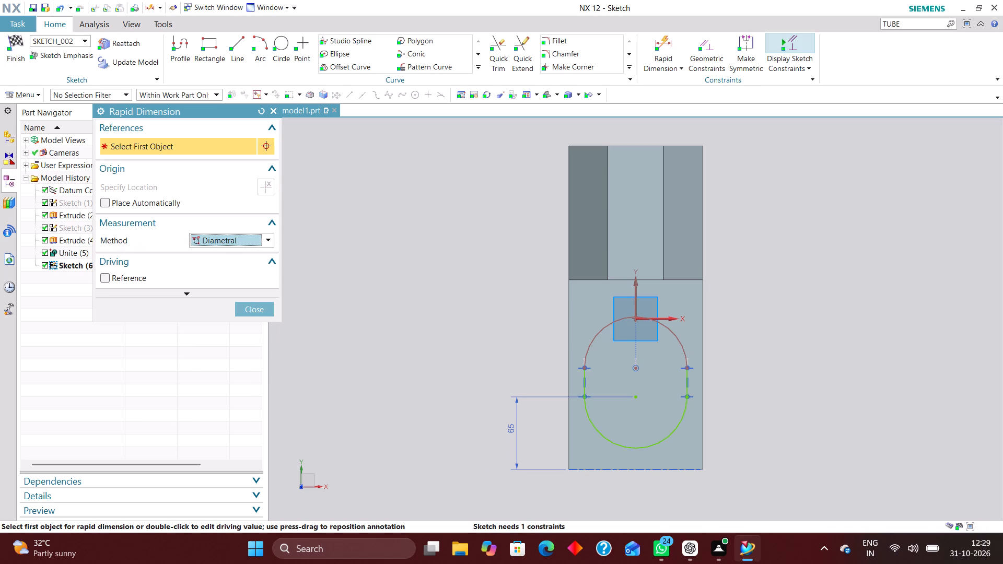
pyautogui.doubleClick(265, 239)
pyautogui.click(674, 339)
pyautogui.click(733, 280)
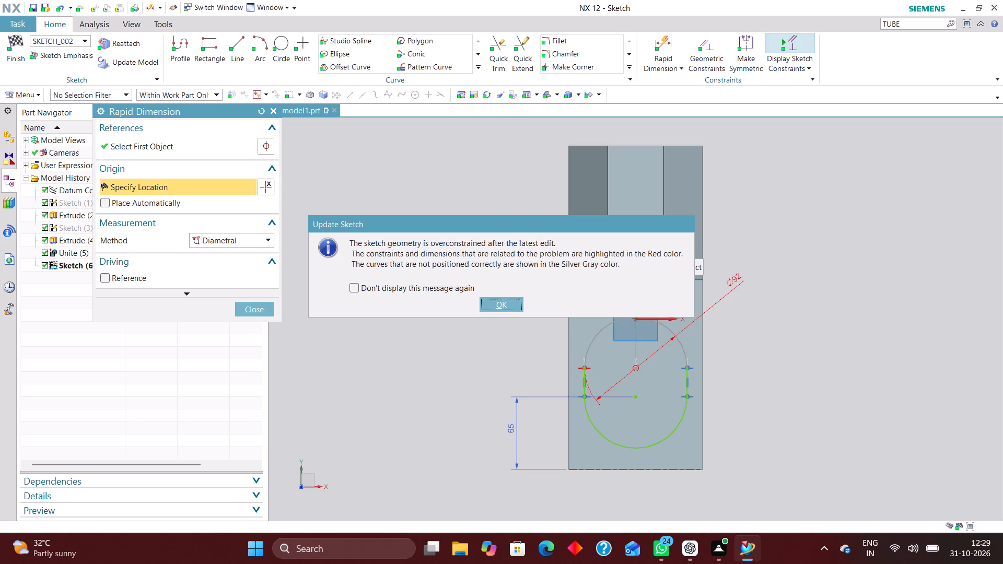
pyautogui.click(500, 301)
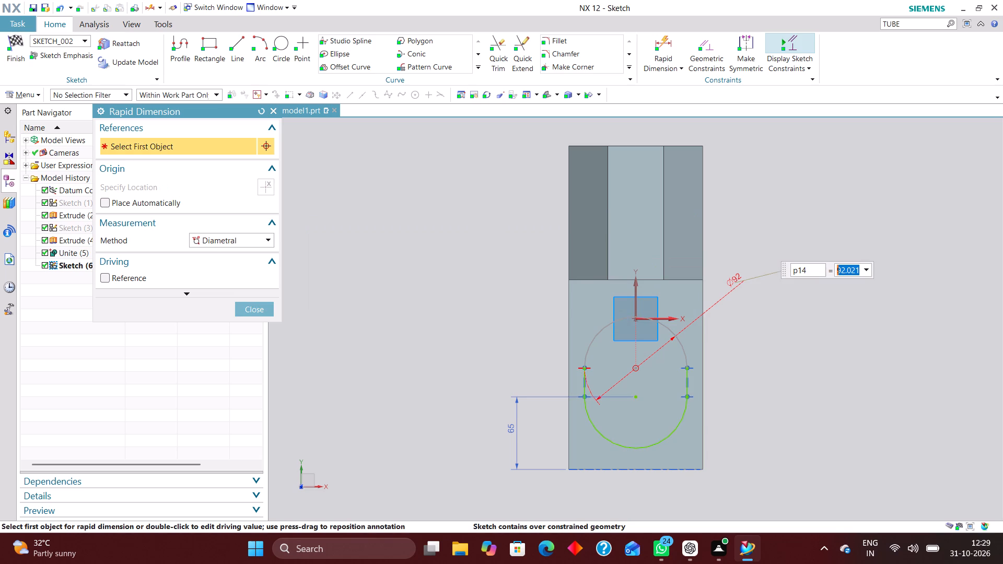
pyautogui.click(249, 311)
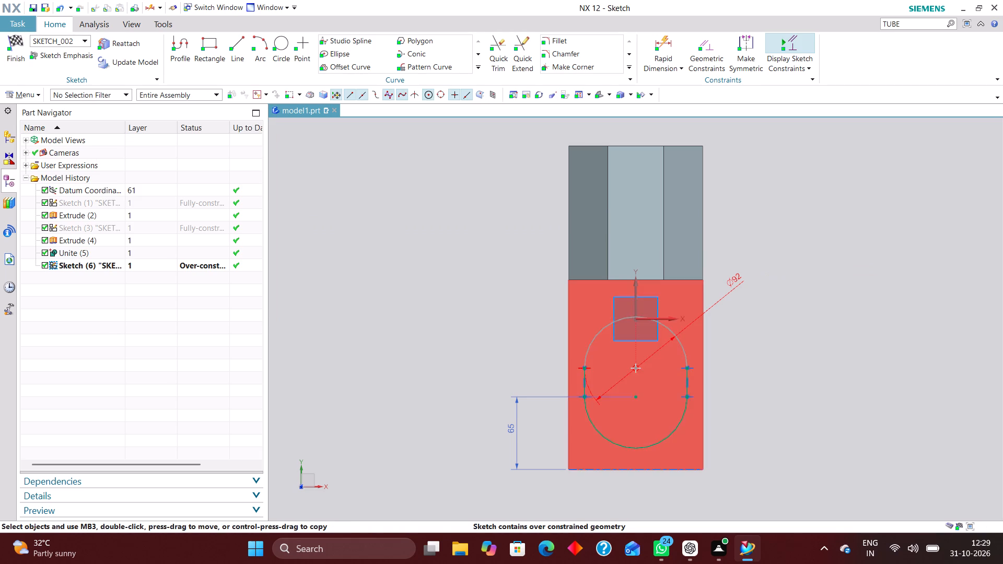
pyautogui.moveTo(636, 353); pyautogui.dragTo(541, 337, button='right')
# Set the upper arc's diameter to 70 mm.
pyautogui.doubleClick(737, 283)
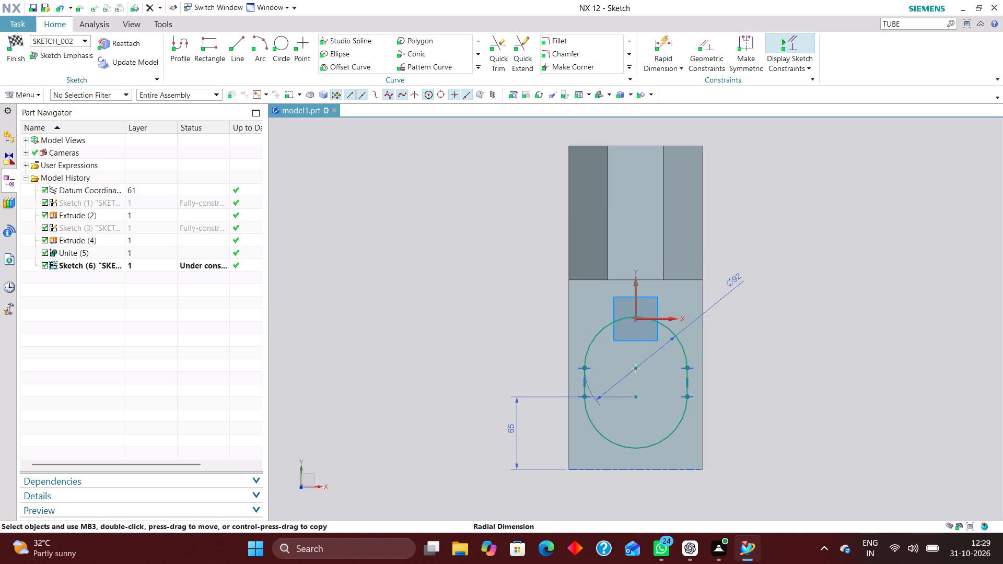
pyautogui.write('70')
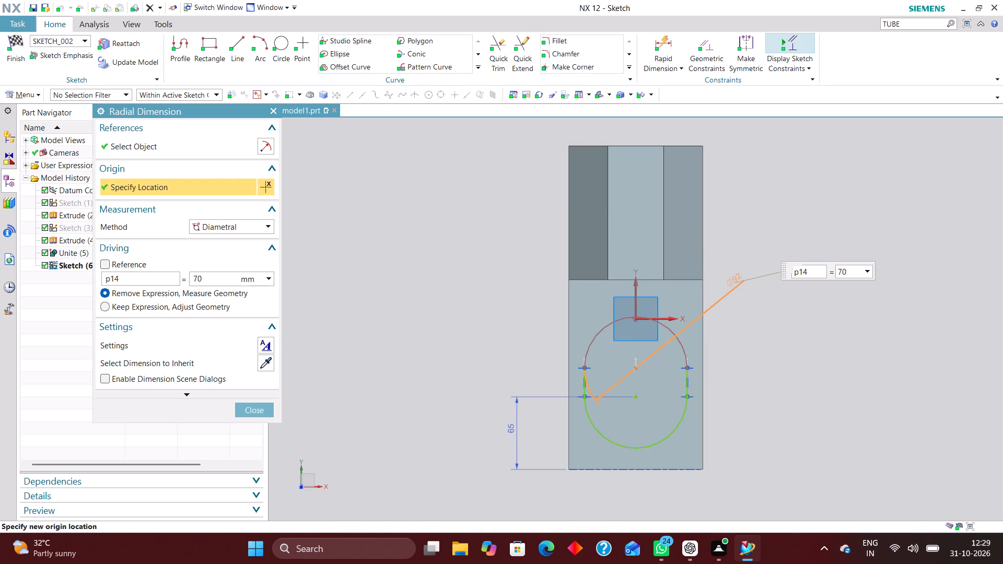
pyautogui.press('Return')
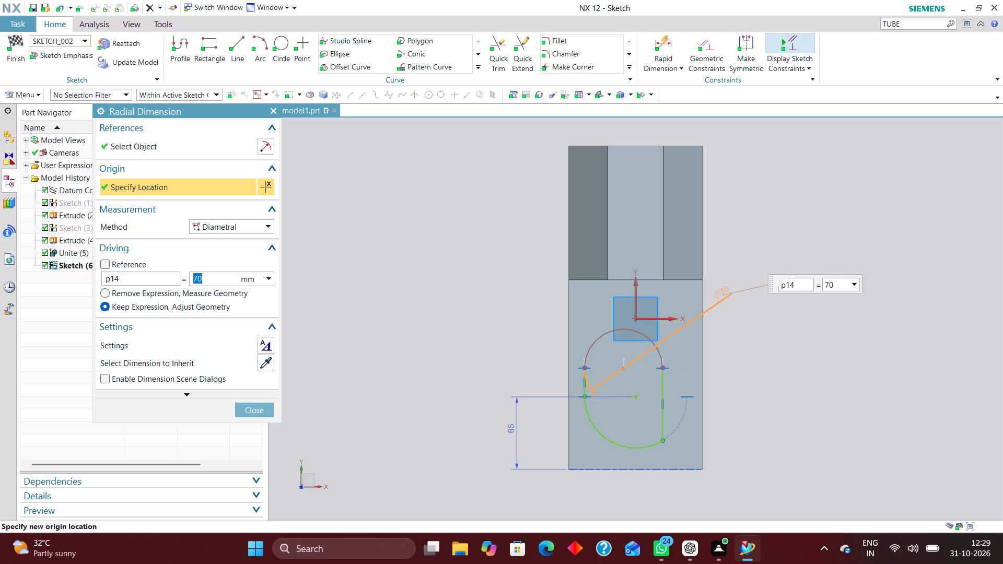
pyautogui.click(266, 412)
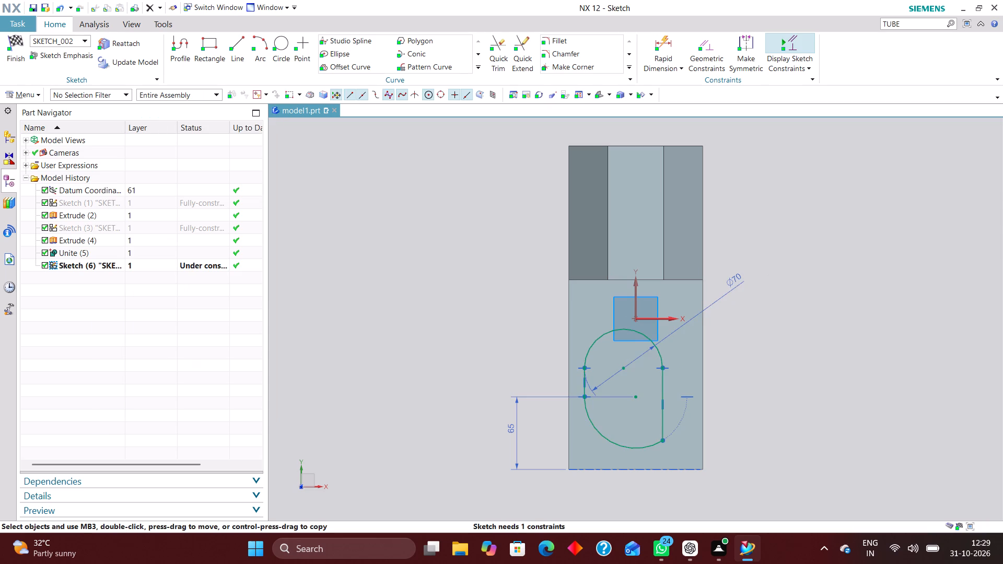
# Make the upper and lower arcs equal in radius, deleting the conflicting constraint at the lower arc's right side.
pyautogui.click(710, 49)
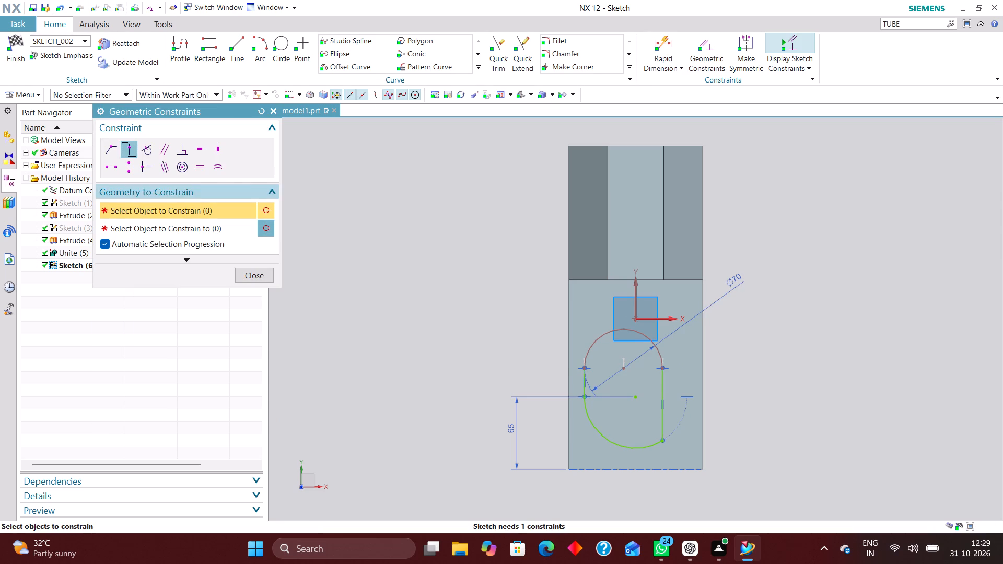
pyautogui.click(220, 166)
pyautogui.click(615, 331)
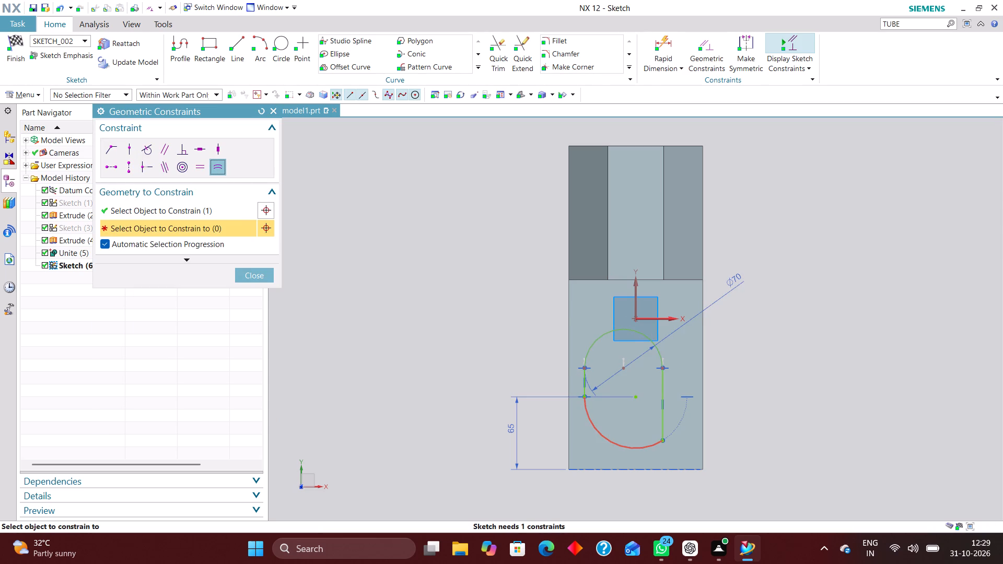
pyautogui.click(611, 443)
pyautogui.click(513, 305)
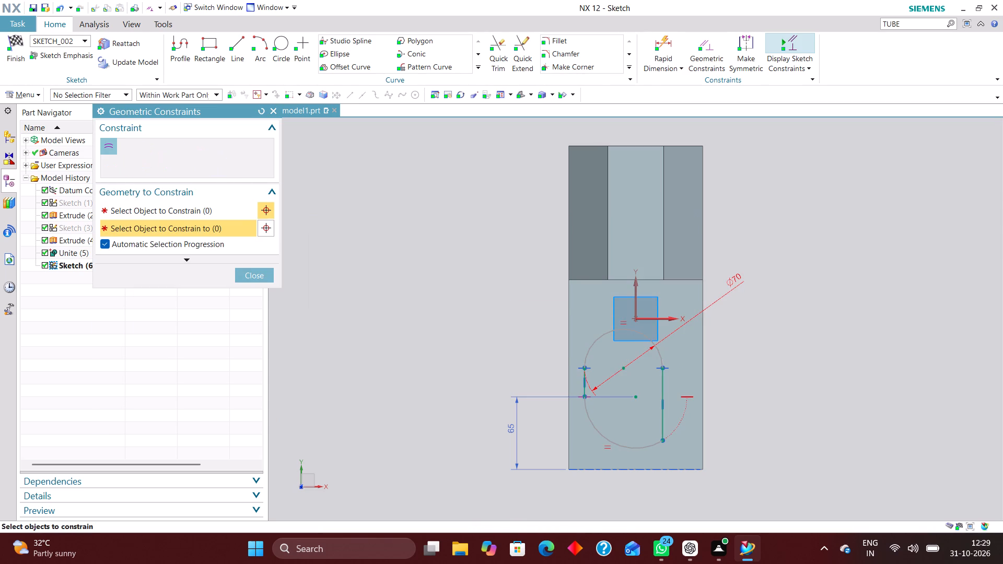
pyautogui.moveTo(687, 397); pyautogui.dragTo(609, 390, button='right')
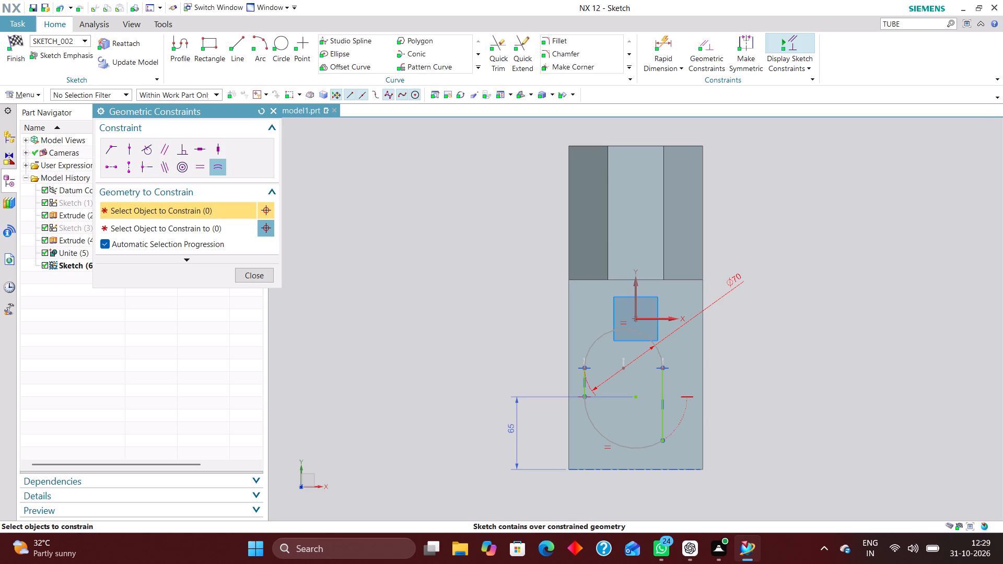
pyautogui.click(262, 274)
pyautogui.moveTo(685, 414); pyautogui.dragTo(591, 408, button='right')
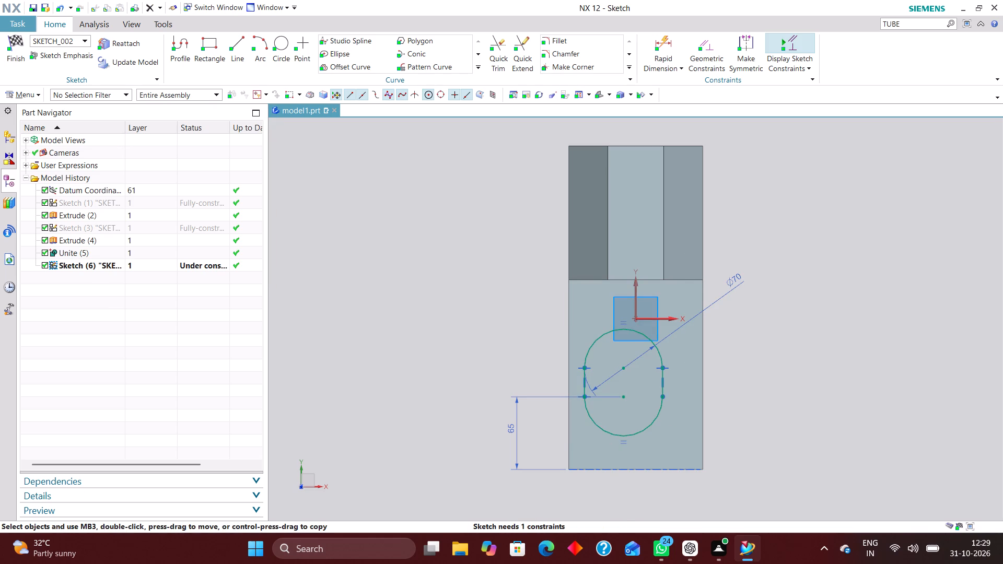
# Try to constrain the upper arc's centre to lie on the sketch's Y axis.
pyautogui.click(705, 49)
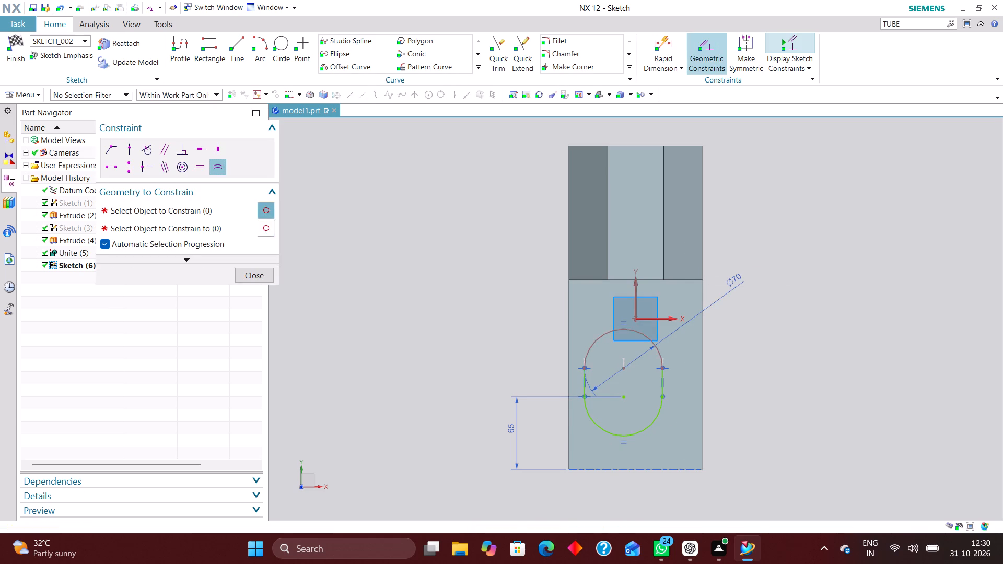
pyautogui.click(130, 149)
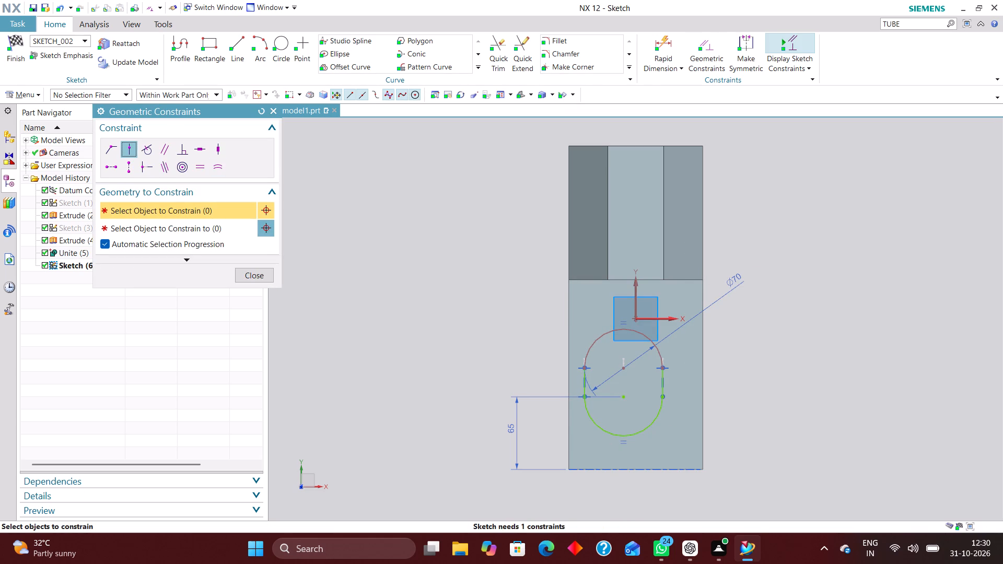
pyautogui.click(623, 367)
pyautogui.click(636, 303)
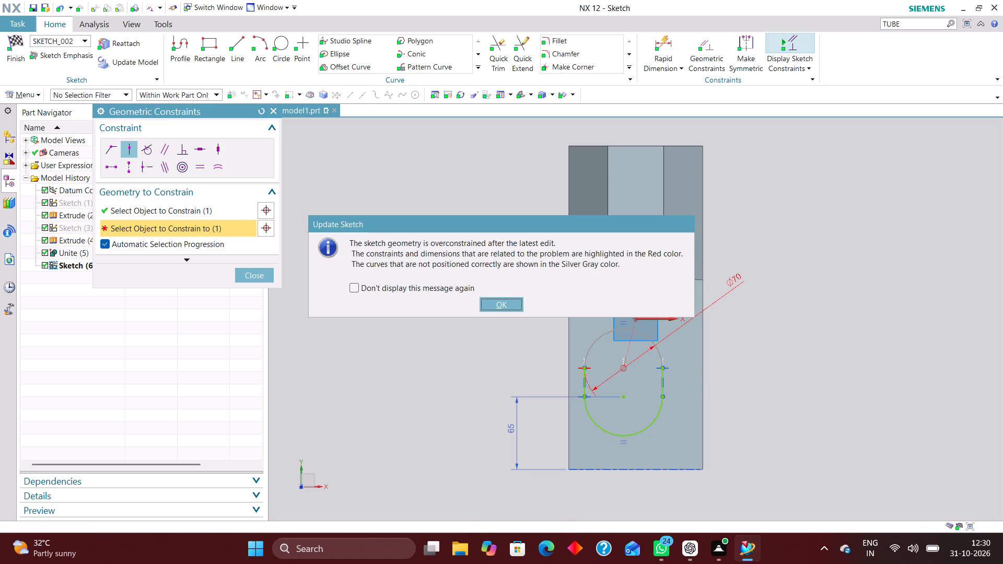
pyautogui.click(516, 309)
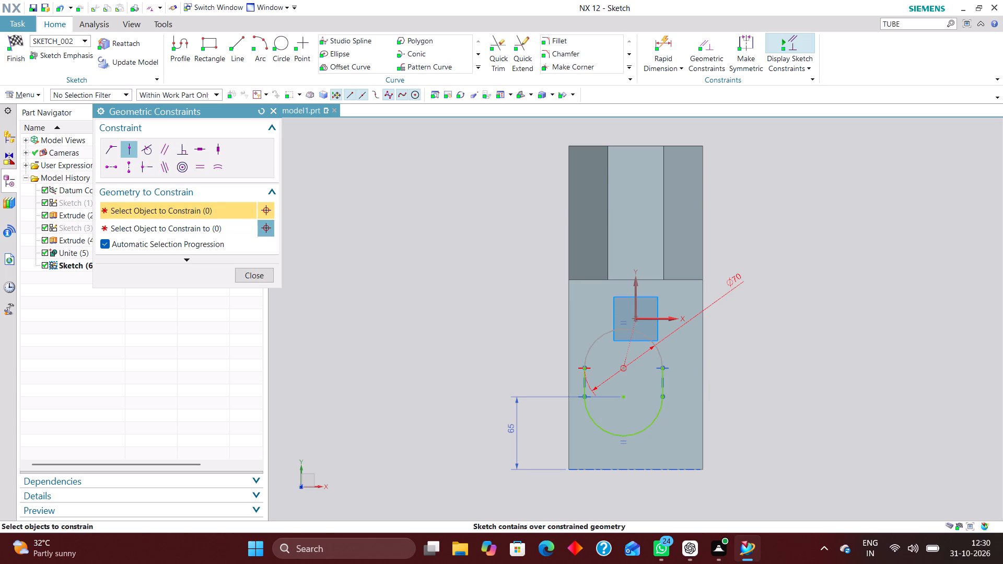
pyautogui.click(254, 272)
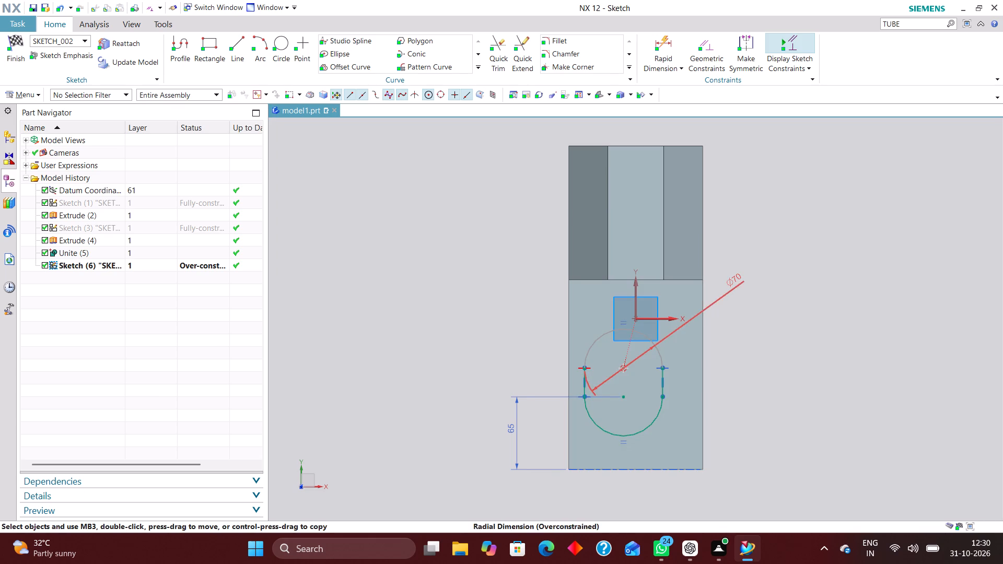
# Delete the old slot profile from the sketch, including both arcs, the side lines and the 65 mm dimension.
pyautogui.moveTo(735, 279); pyautogui.dragTo(656, 281, button='right')
pyautogui.moveTo(687, 355); pyautogui.dragTo(640, 356, button='right')
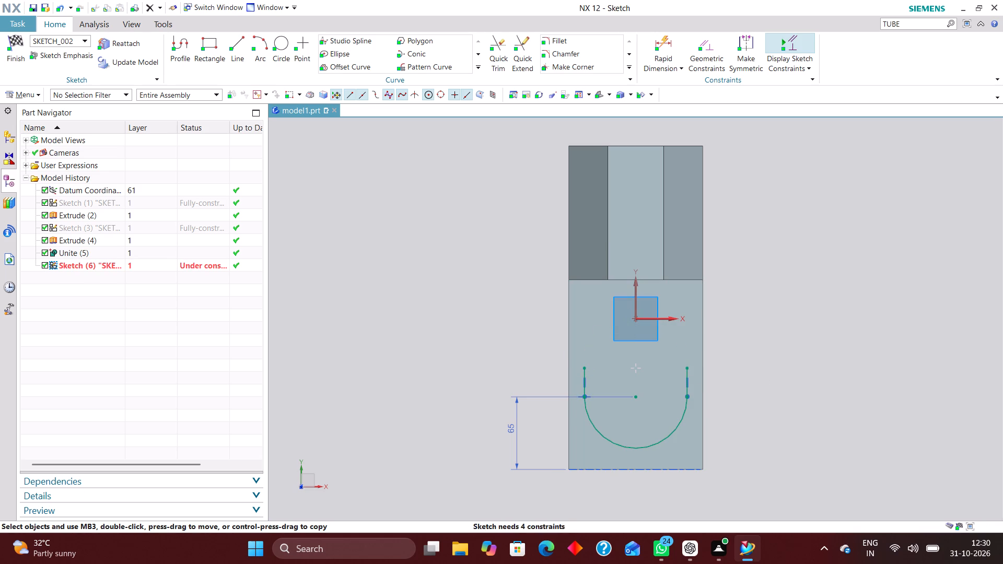
pyautogui.moveTo(689, 385); pyautogui.dragTo(524, 361, button='right')
pyautogui.moveTo(582, 381); pyautogui.dragTo(564, 381, button='right')
pyautogui.moveTo(641, 393); pyautogui.dragTo(574, 398, button='right')
pyautogui.moveTo(648, 335); pyautogui.dragTo(650, 412, button='right')
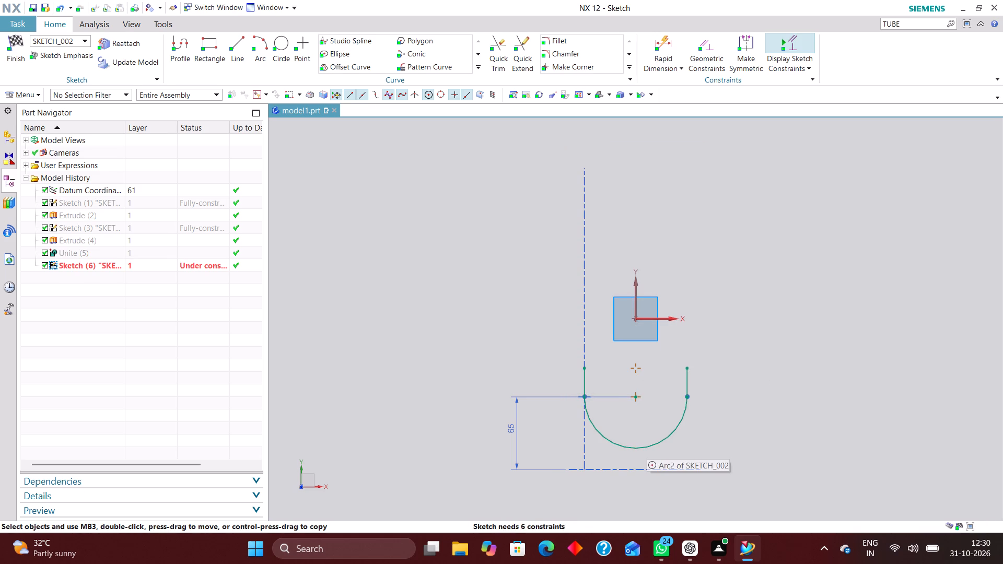
pyautogui.moveTo(630, 448); pyautogui.dragTo(553, 444, button='right')
pyautogui.moveTo(688, 386); pyautogui.dragTo(561, 376, button='right')
pyautogui.moveTo(583, 388); pyautogui.dragTo(559, 389, button='right')
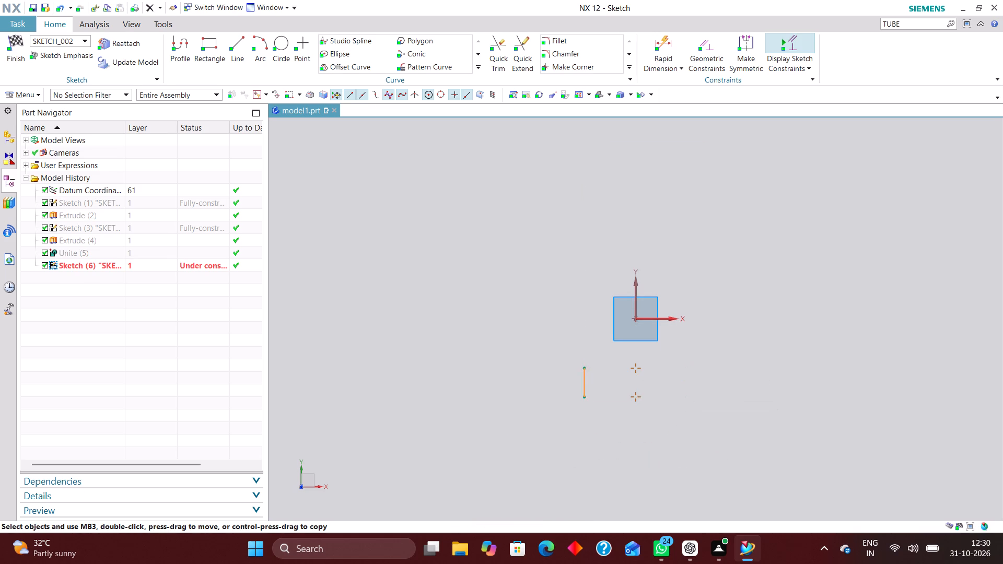
# Sketch two separate circles one above the other, the upper about 70 mm in diameter just below the sketch origin.
pyautogui.click(287, 46)
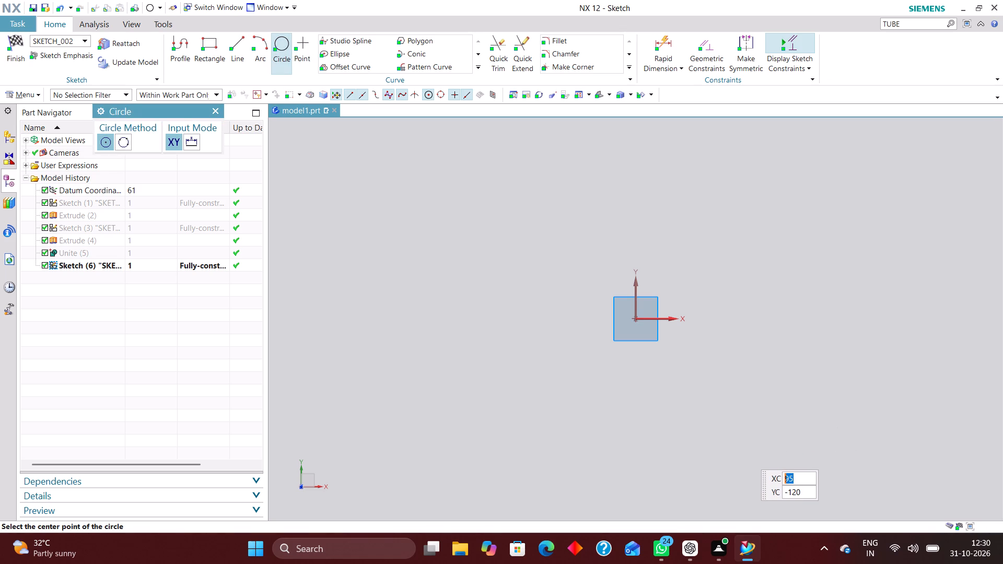
pyautogui.click(643, 352)
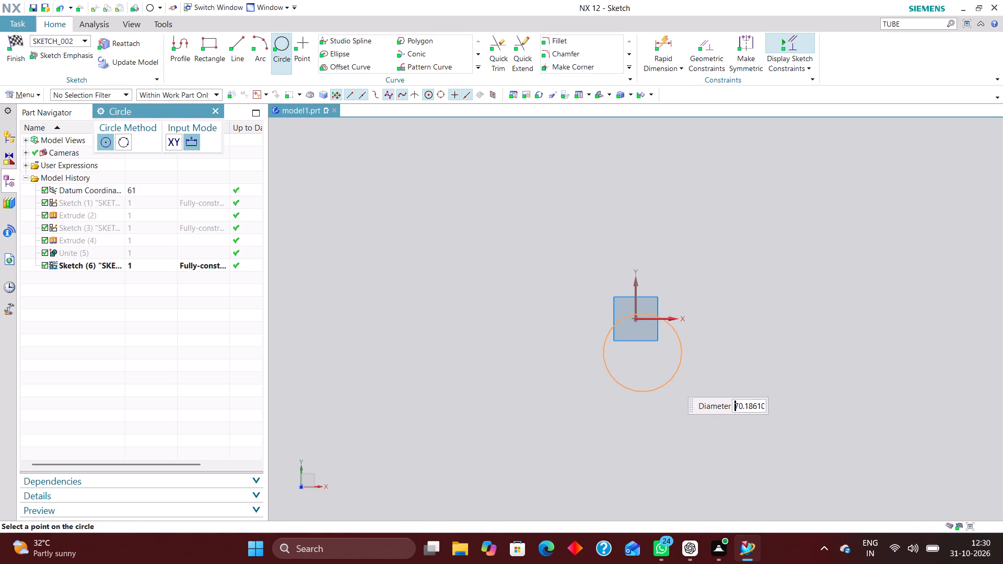
pyautogui.click(670, 380)
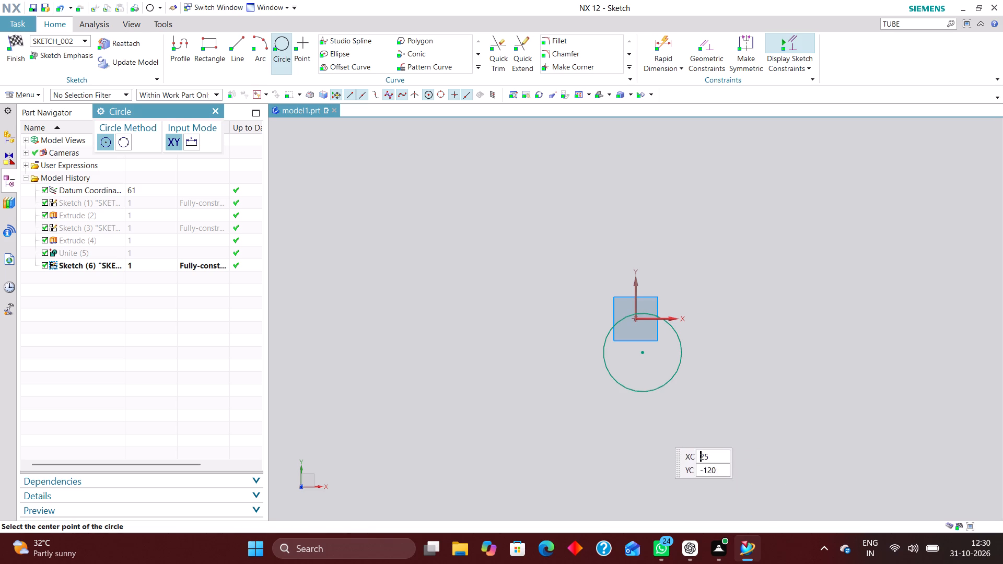
pyautogui.scroll(-3, 653, 318)
pyautogui.scroll(3, 669, 417)
pyautogui.click(619, 386)
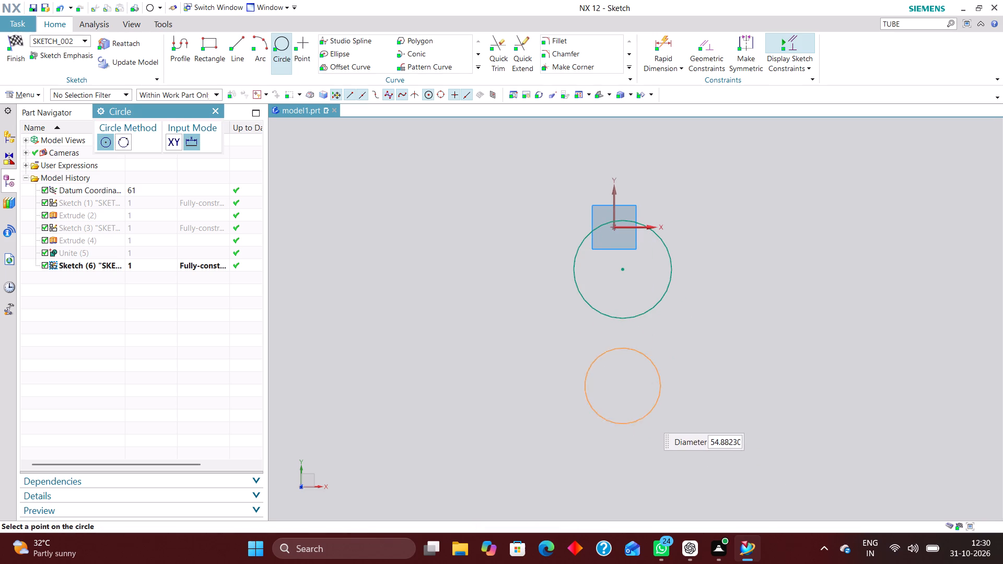
pyautogui.click(652, 422)
# Add a diametral dimension to the upper circle and set it to 70 mm.
pyautogui.click(713, 54)
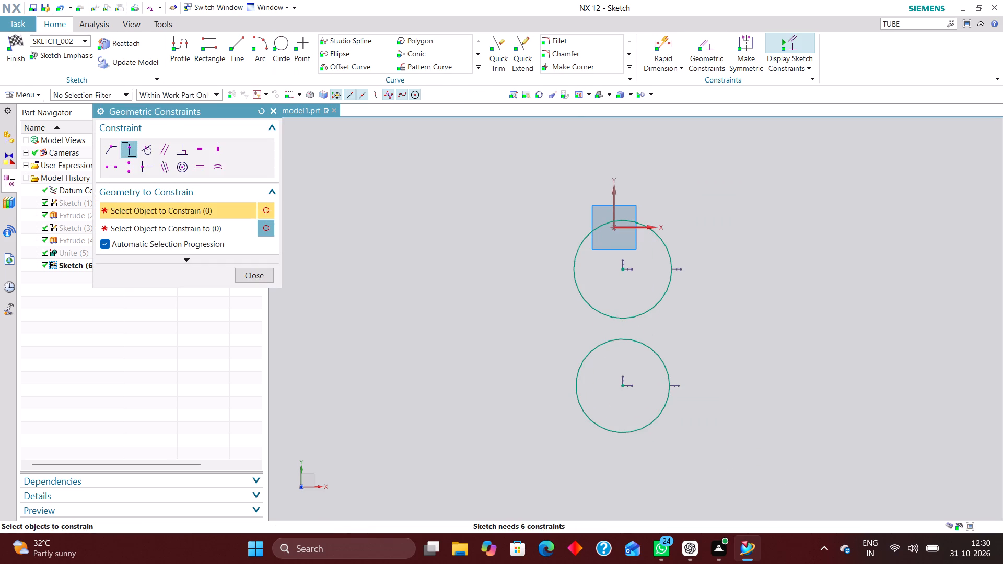
pyautogui.click(668, 39)
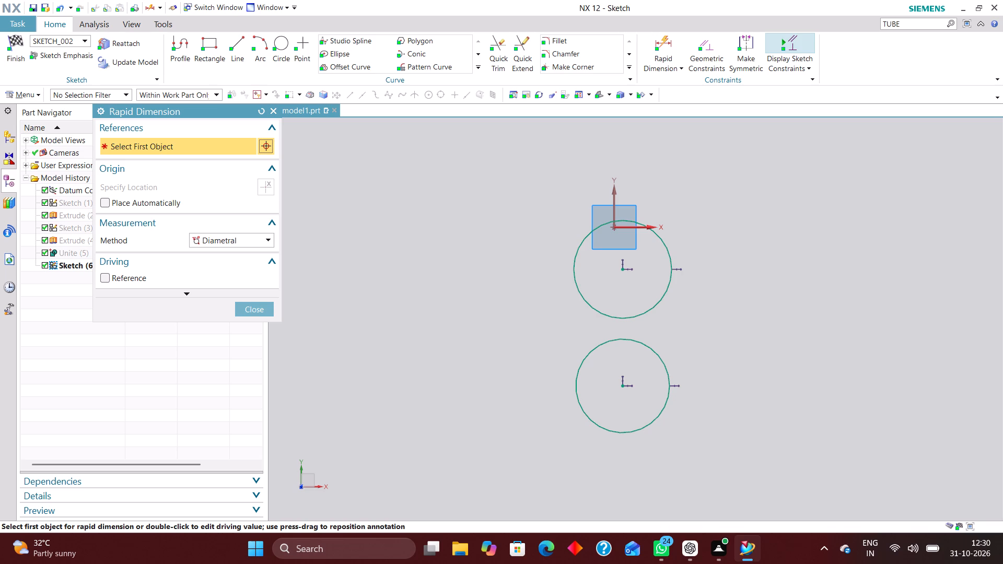
pyautogui.click(671, 255)
pyautogui.click(721, 219)
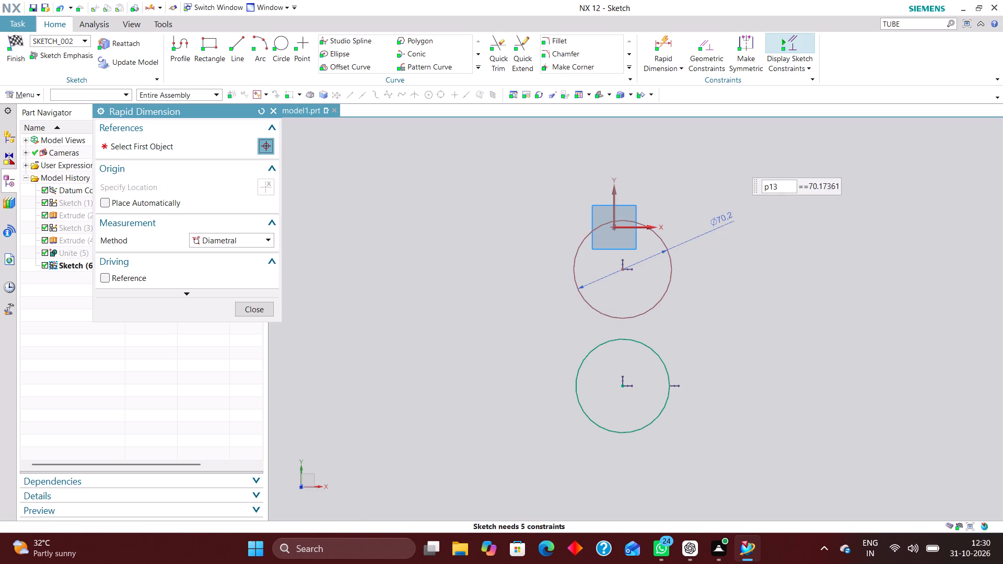
pyautogui.write('70')
pyautogui.press('Return')
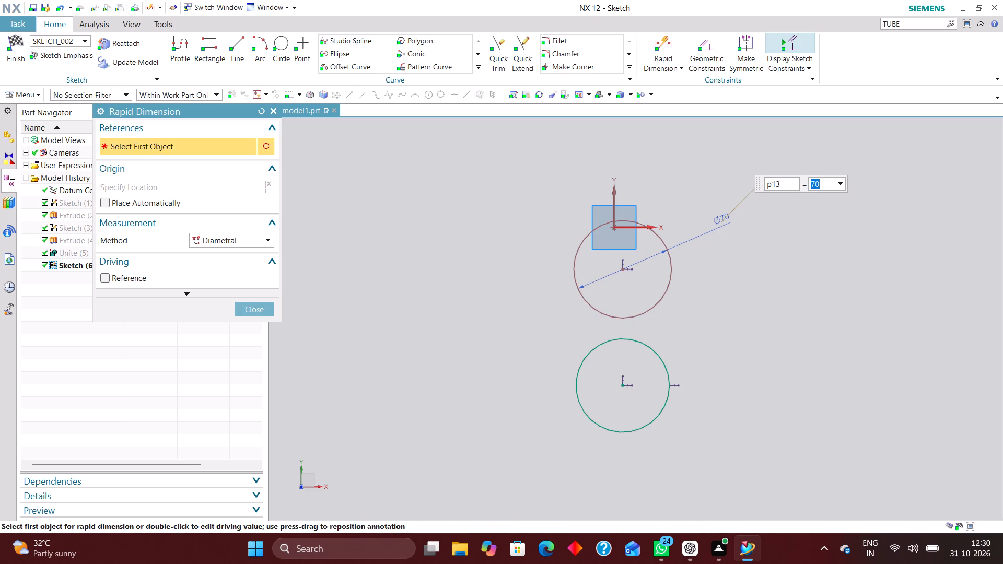
# Apply an Equal Radius constraint between the upper and lower circles.
pyautogui.click(712, 45)
pyautogui.click(218, 164)
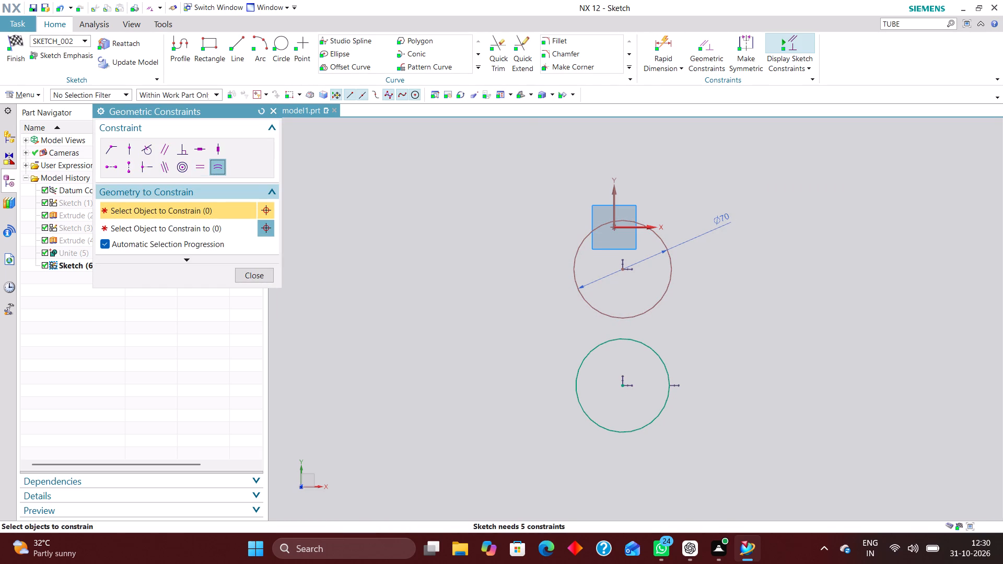
pyautogui.click(650, 310)
pyautogui.click(661, 357)
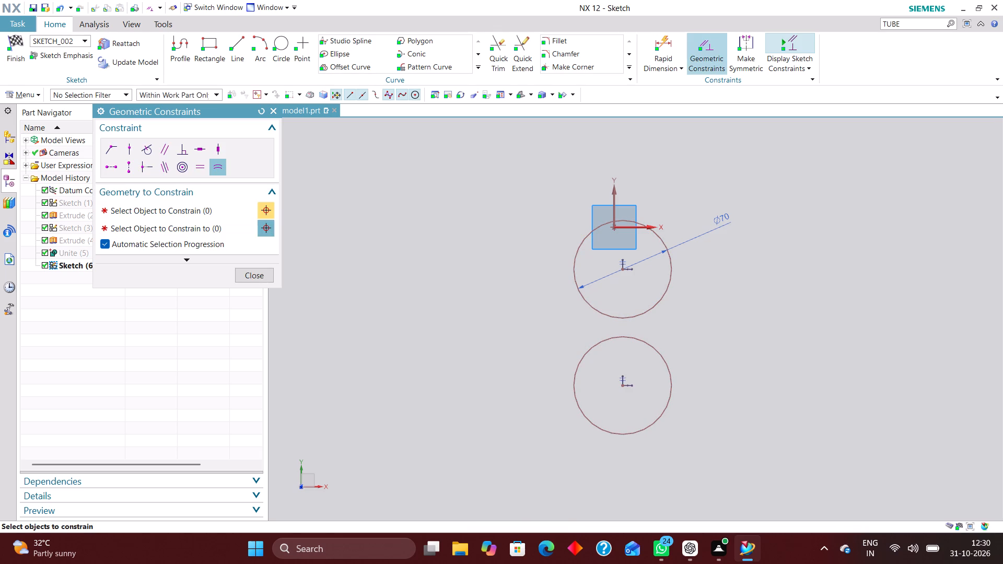
# Constrain the centres of both circles to lie on the sketch's Y axis using Point on Curve.
pyautogui.click(707, 46)
pyautogui.click(131, 151)
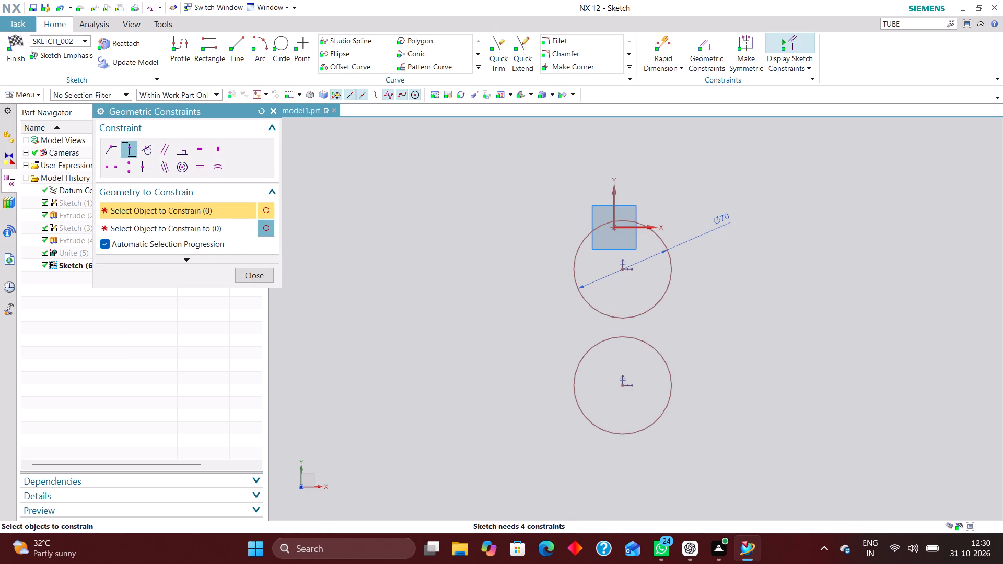
pyautogui.click(622, 272)
pyautogui.click(614, 210)
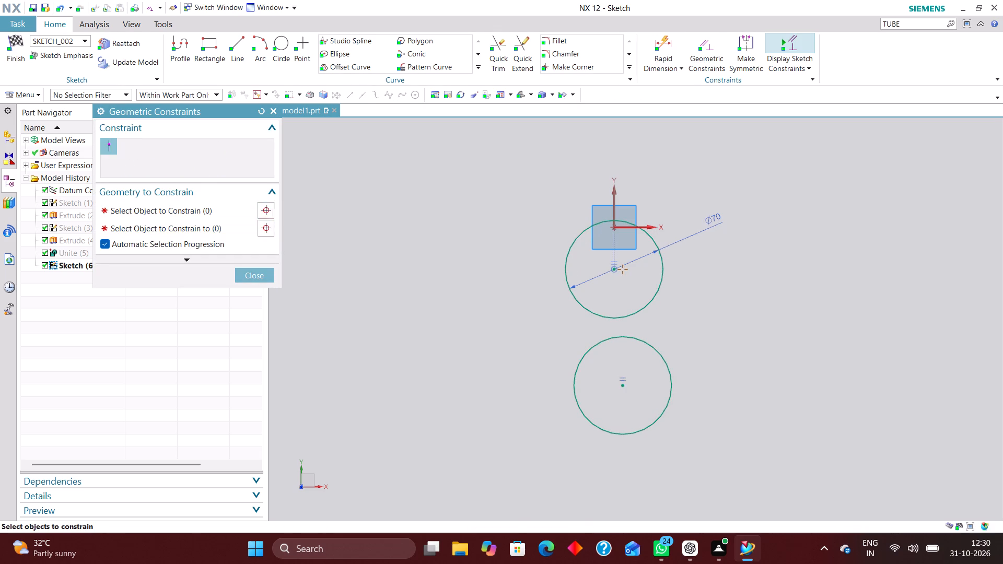
pyautogui.click(625, 386)
pyautogui.click(612, 202)
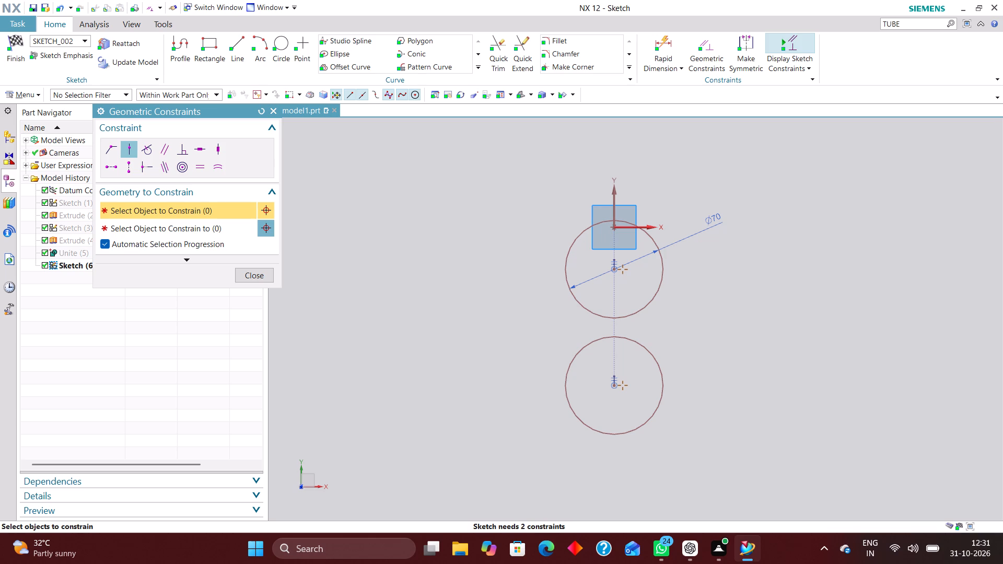
# Show the hidden bracket body again behind the sketch.
pyautogui.click(241, 42)
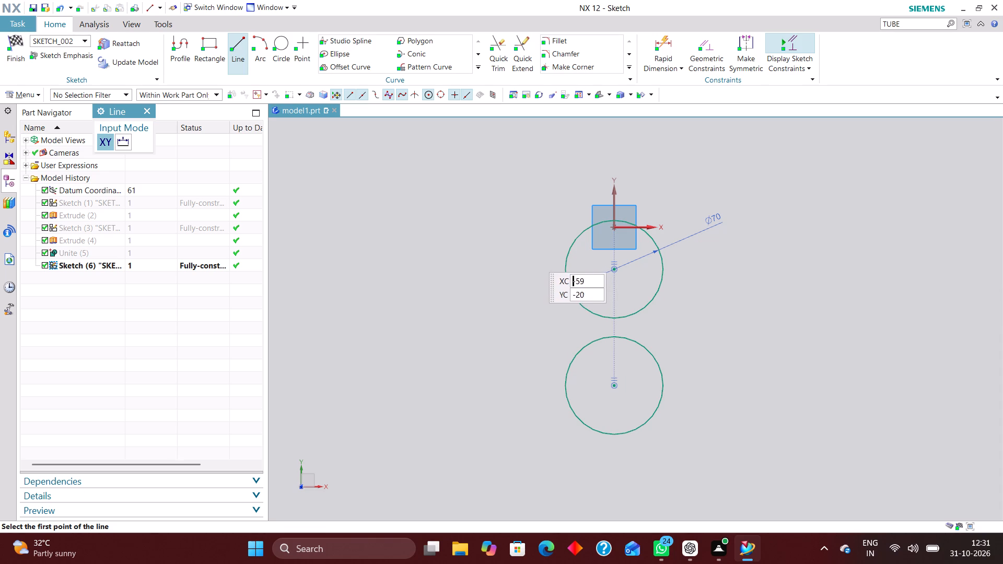
pyautogui.rightClick(101, 239)
pyautogui.click(136, 246)
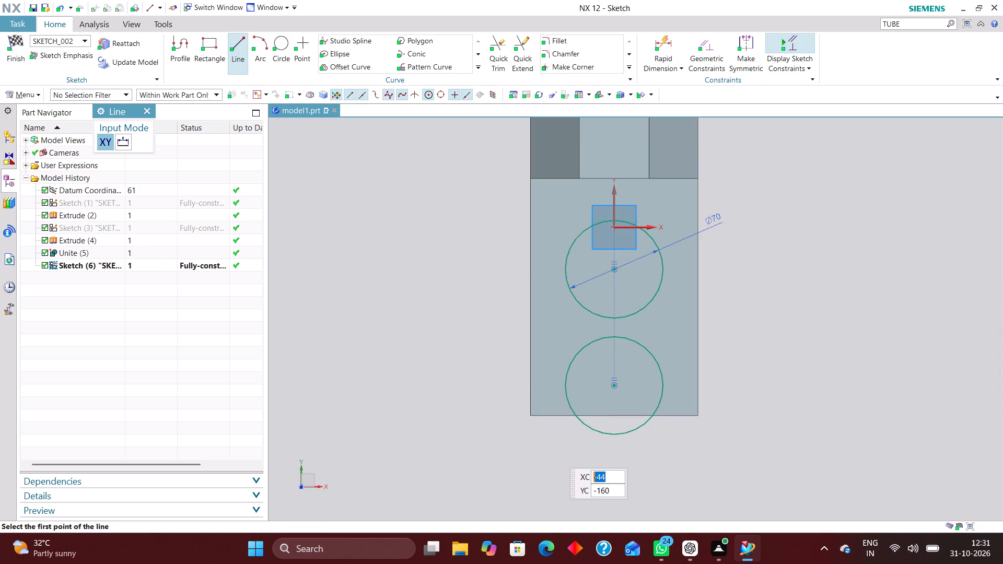
# Dimension the lower circle's centre 65 mm from the base's bottom edge, using the Inferred method.
pyautogui.click(656, 45)
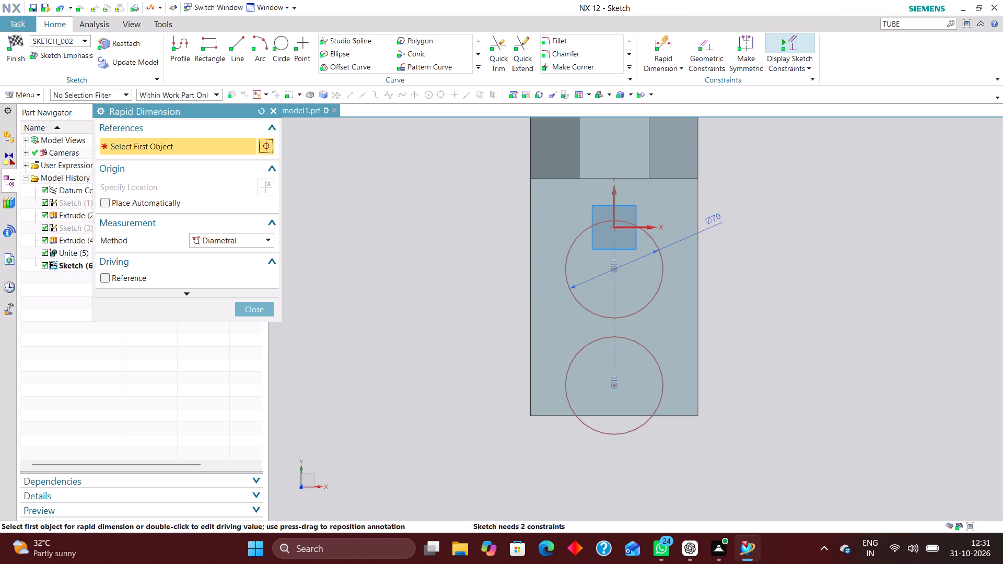
pyautogui.click(259, 239)
pyautogui.click(259, 252)
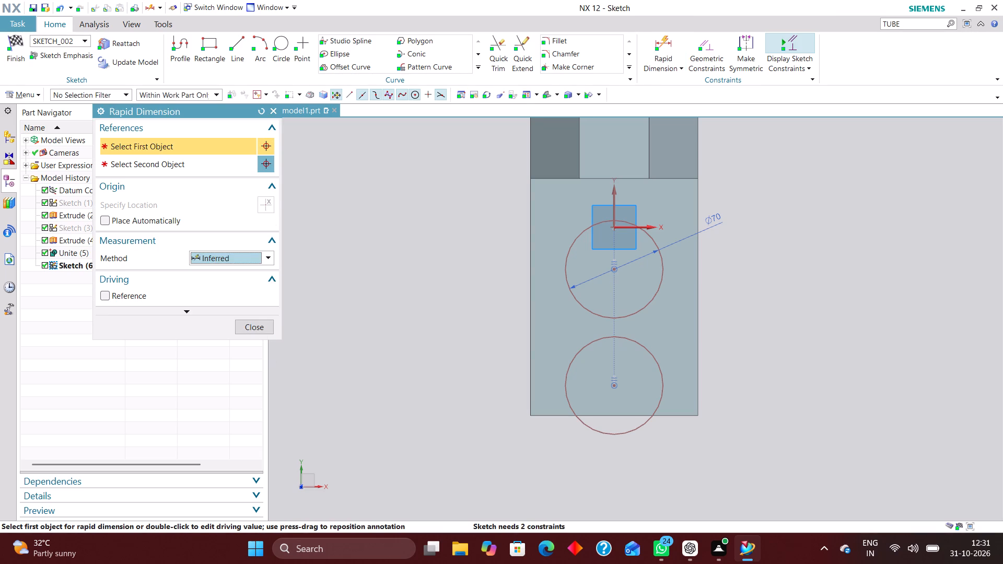
pyautogui.click(557, 417)
pyautogui.click(615, 385)
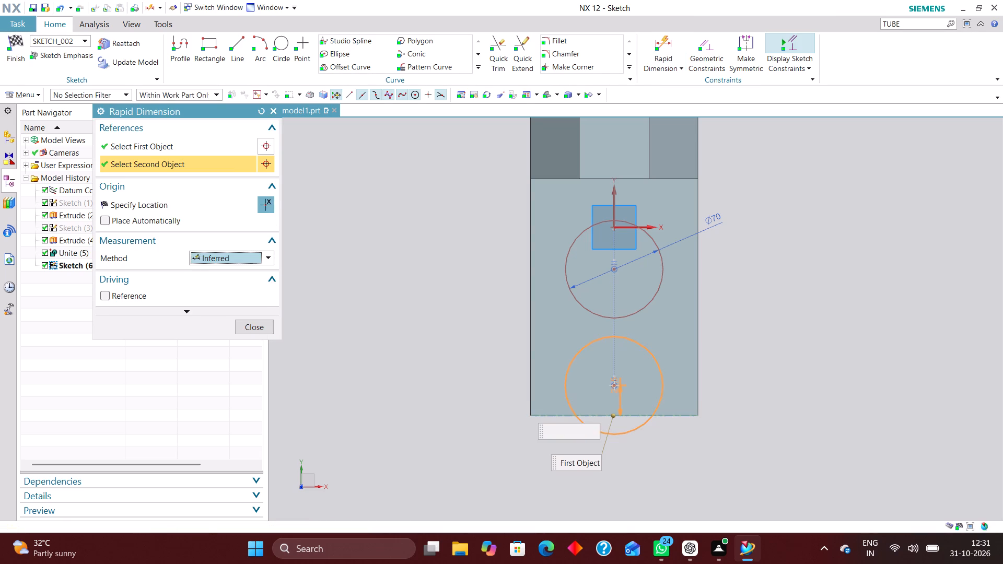
pyautogui.click(482, 398)
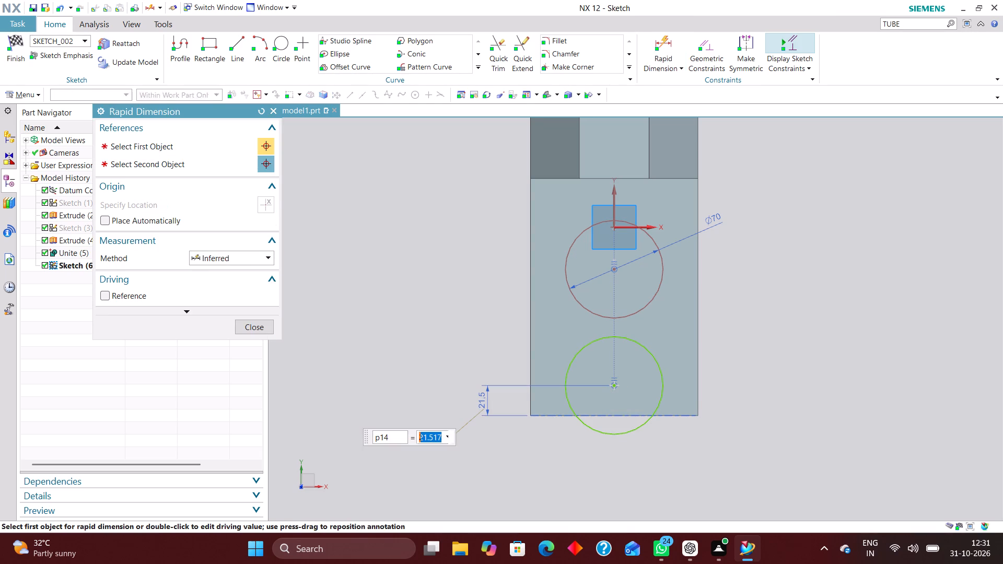
pyautogui.write('65')
pyautogui.press('Return')
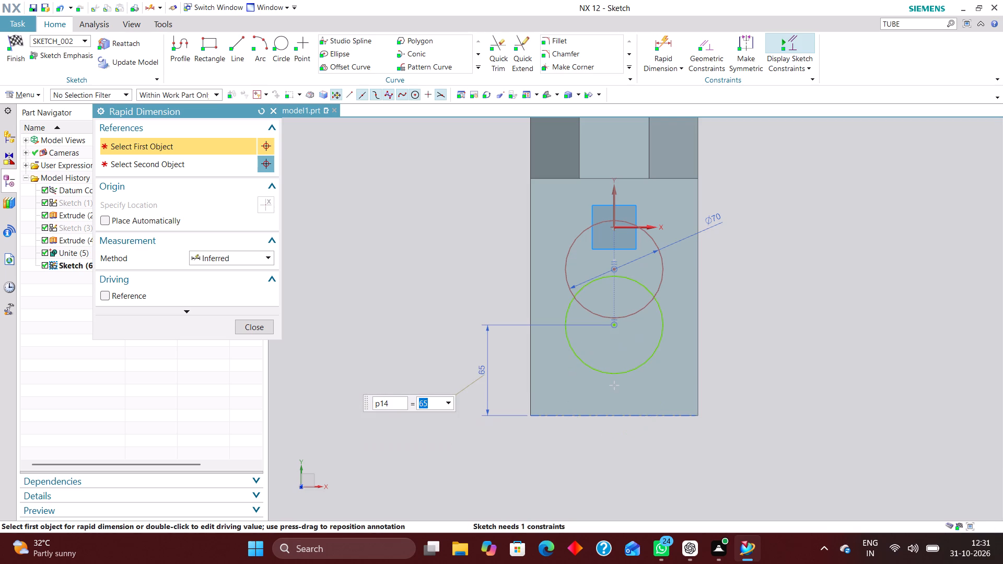
pyautogui.click(258, 327)
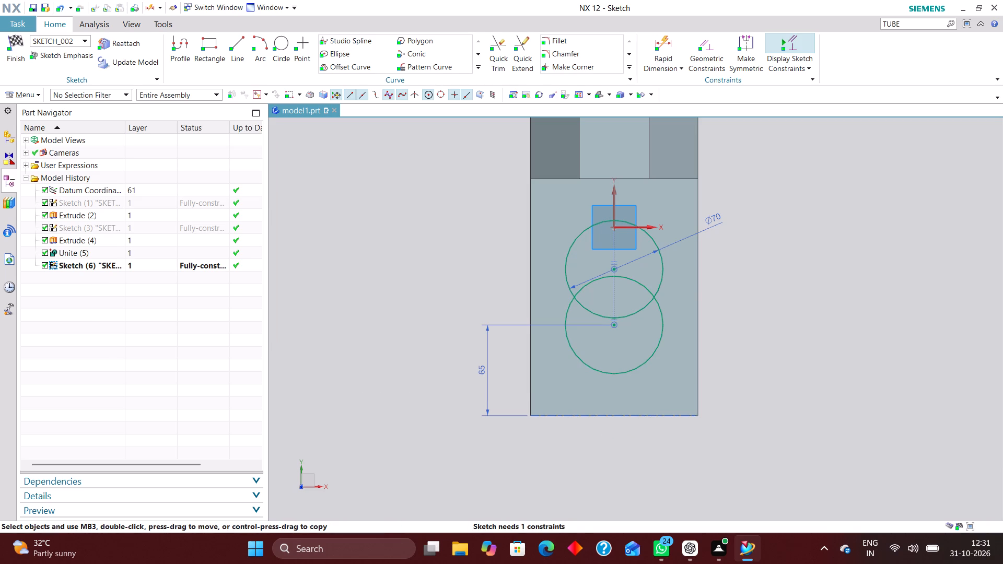
# Move the upper circle higher on the Y axis and dimension its centre 120 mm from the base's bottom edge.
pyautogui.moveTo(613, 267); pyautogui.dragTo(615, 251)
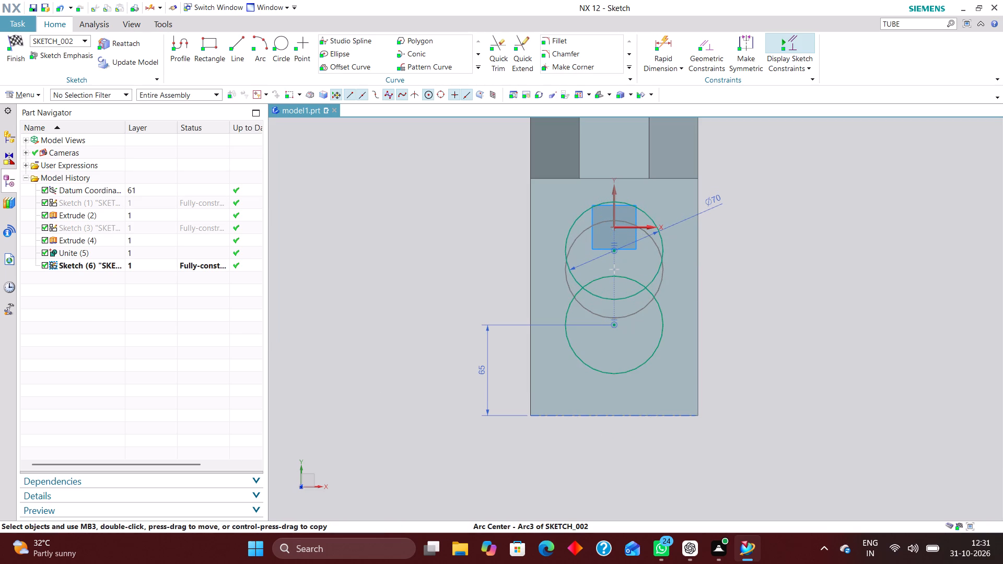
pyautogui.moveTo(615, 251); pyautogui.dragTo(614, 251)
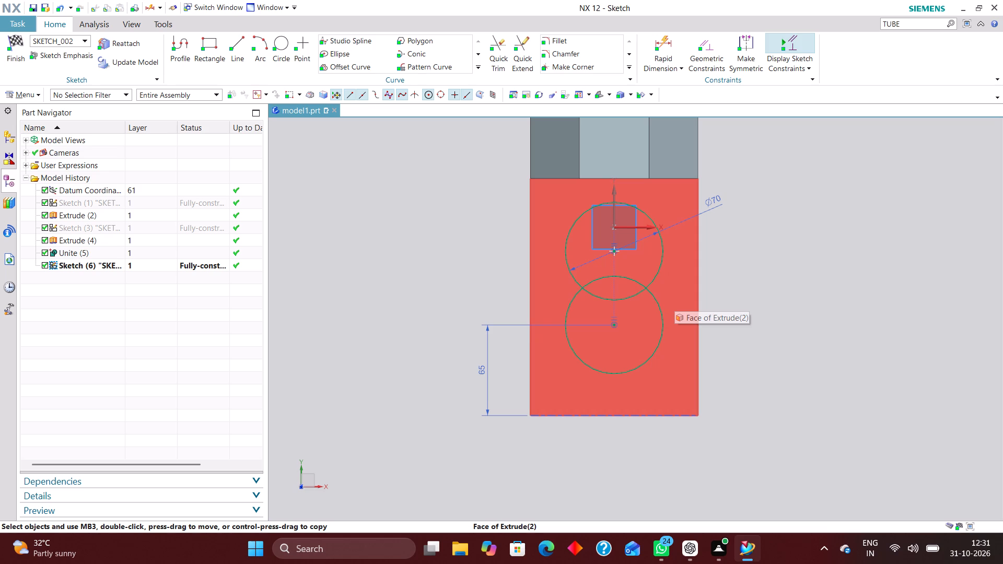
pyautogui.click(664, 42)
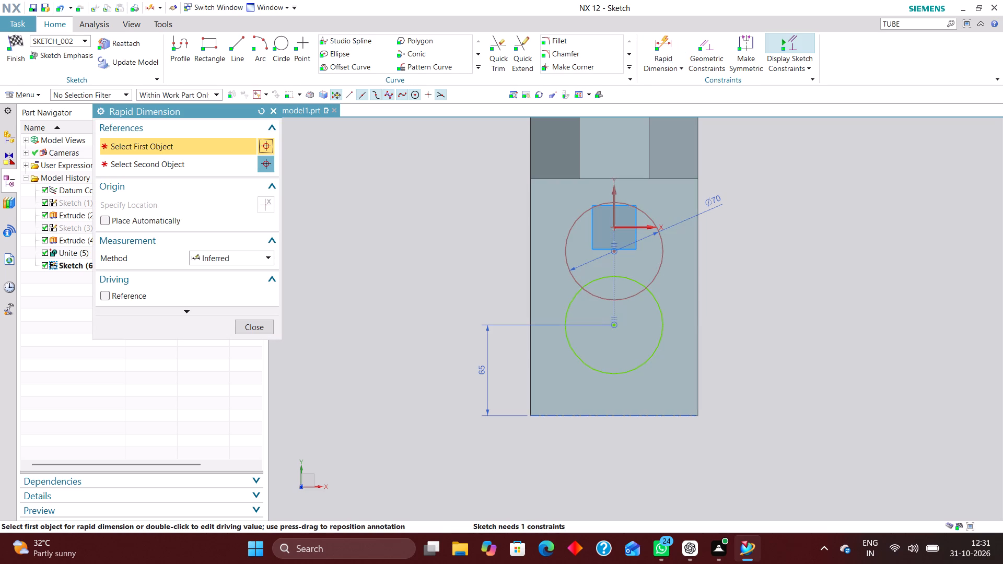
pyautogui.click(555, 417)
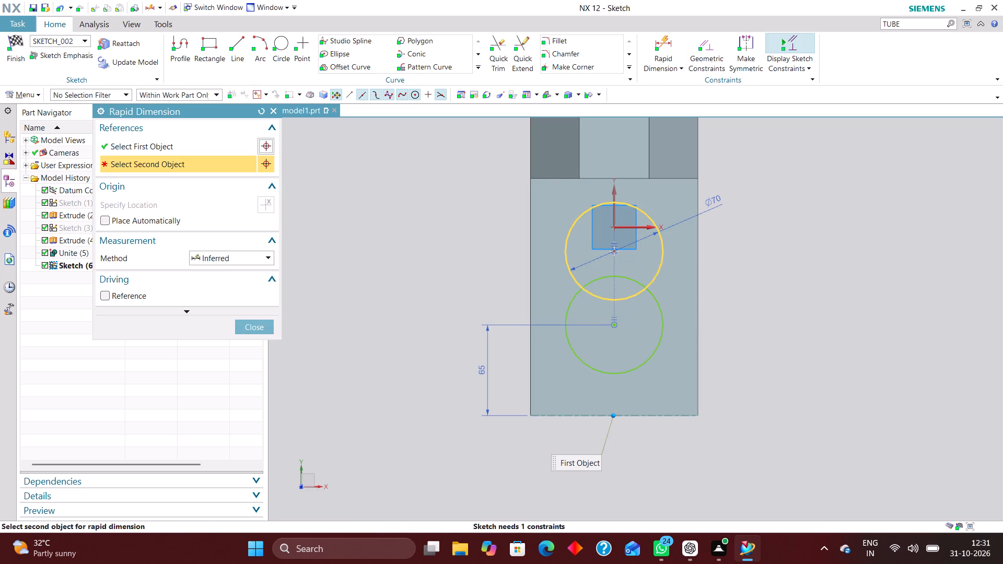
pyautogui.click(613, 252)
pyautogui.click(427, 338)
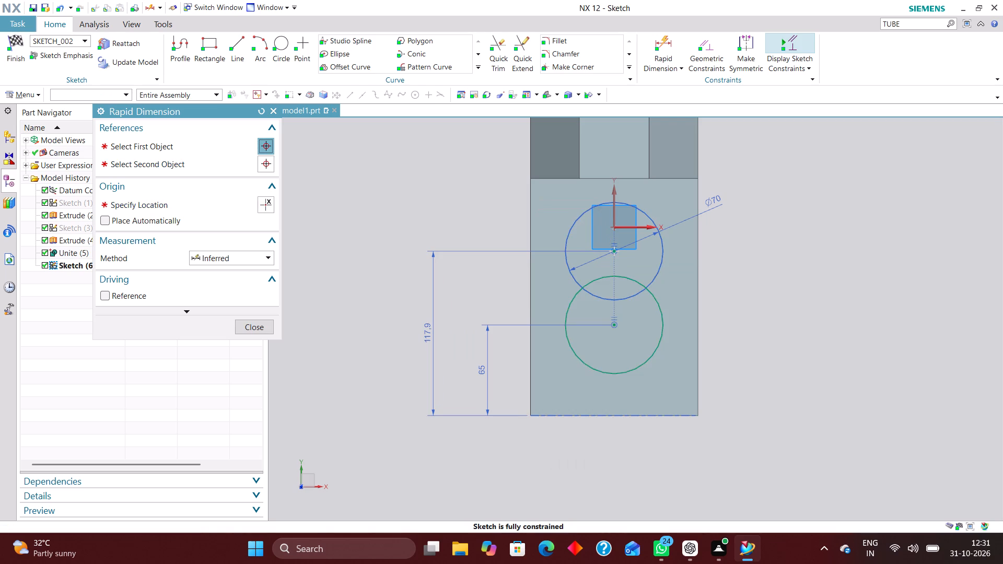
pyautogui.write('120')
pyautogui.press('Return')
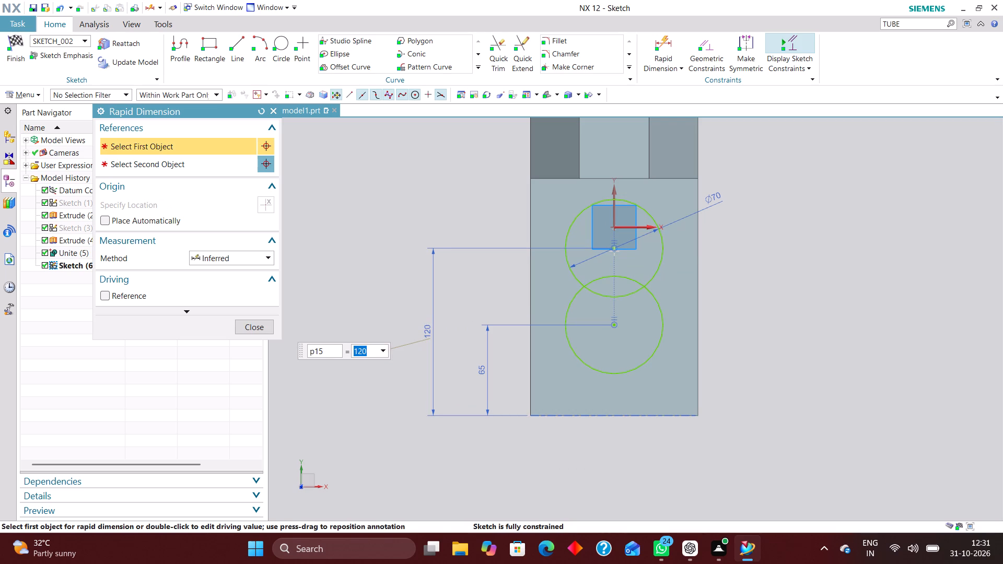
pyautogui.click(262, 326)
# Sketch two vertical lines inside the base outline, one on each side of the two circles.
pyautogui.click(240, 44)
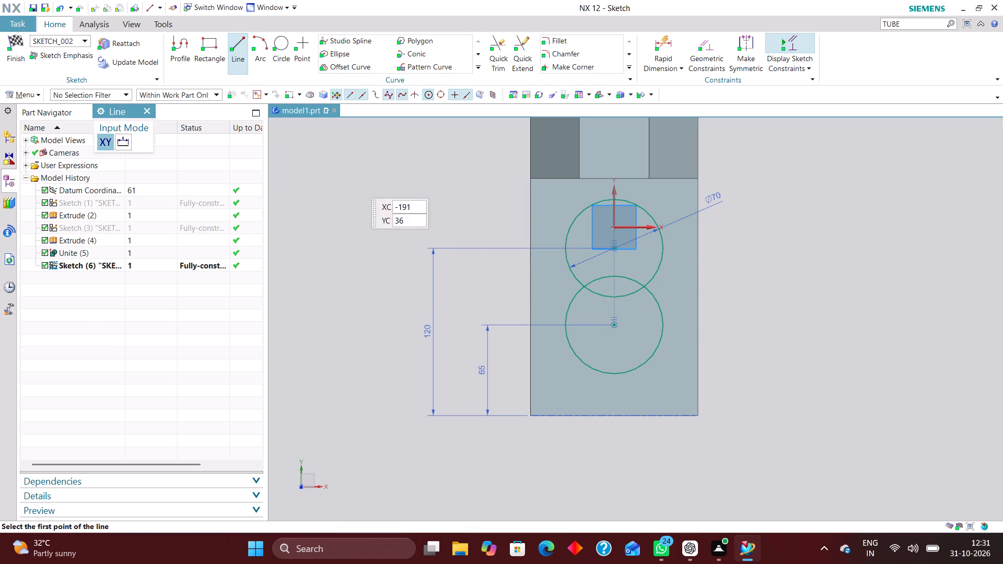
pyautogui.click(545, 249)
pyautogui.click(547, 357)
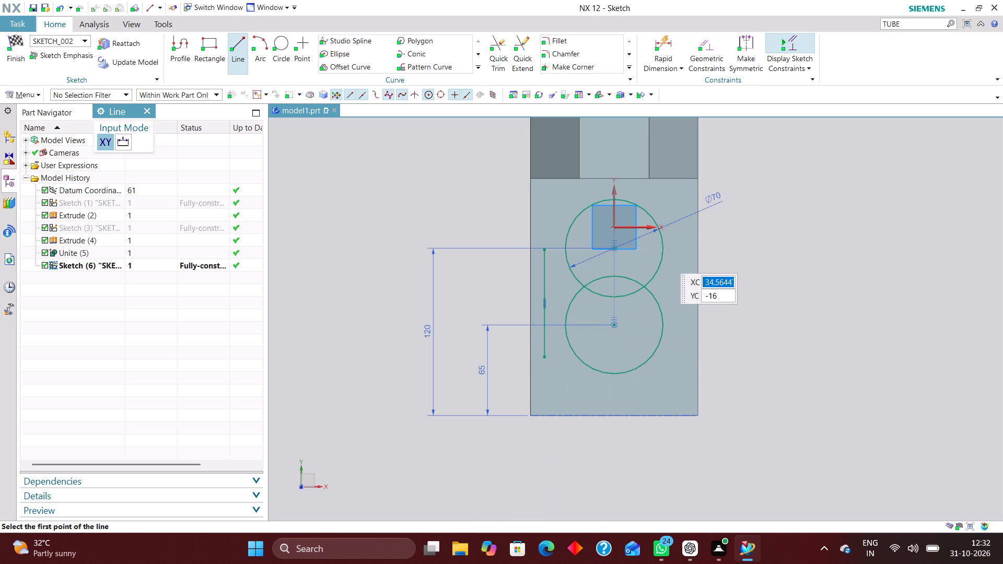
pyautogui.click(683, 241)
pyautogui.click(682, 362)
# Constrain the two vertical lines tangent to opposite sides of the upper 70 mm circle.
pyautogui.click(707, 45)
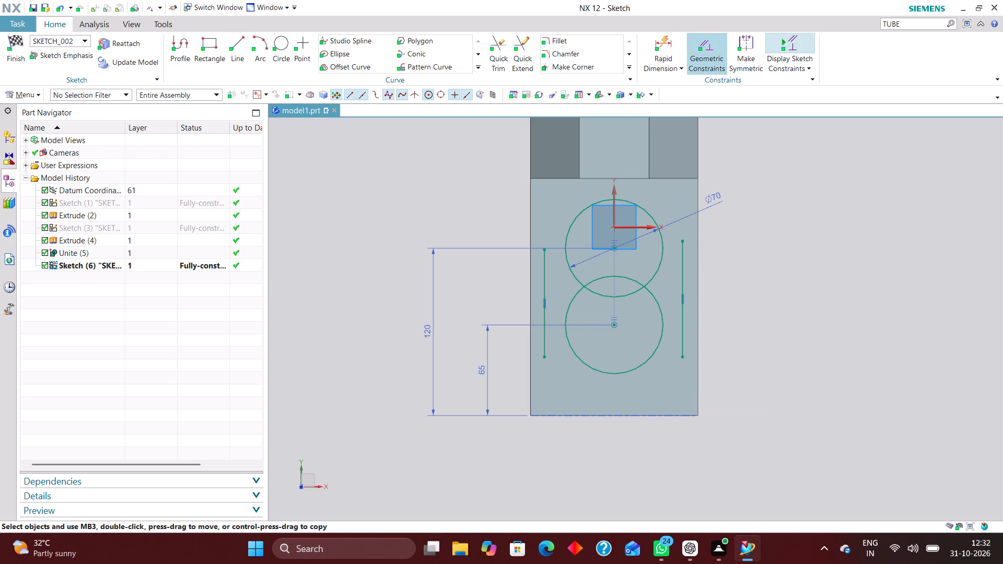
pyautogui.click(143, 154)
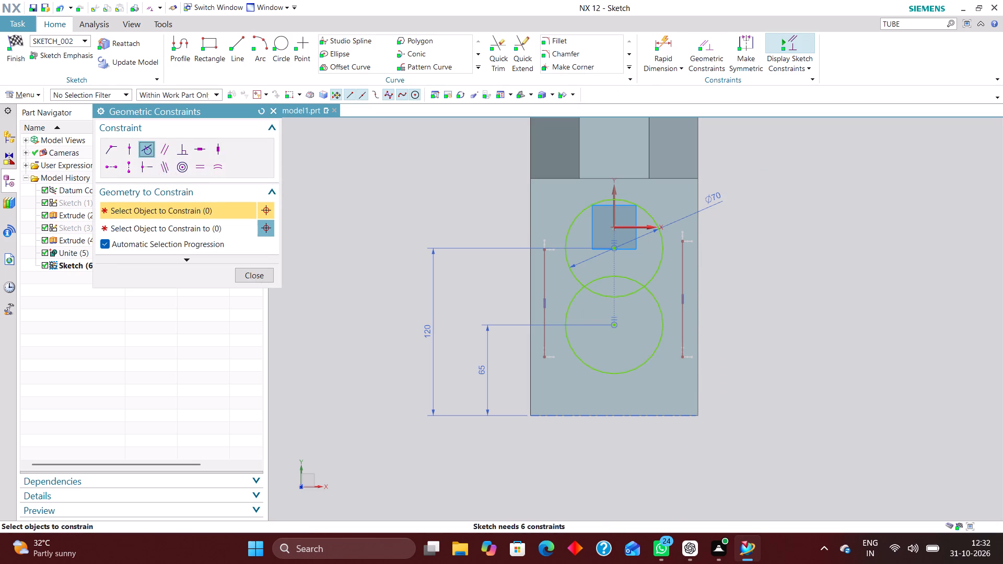
pyautogui.click(565, 258)
pyautogui.click(541, 279)
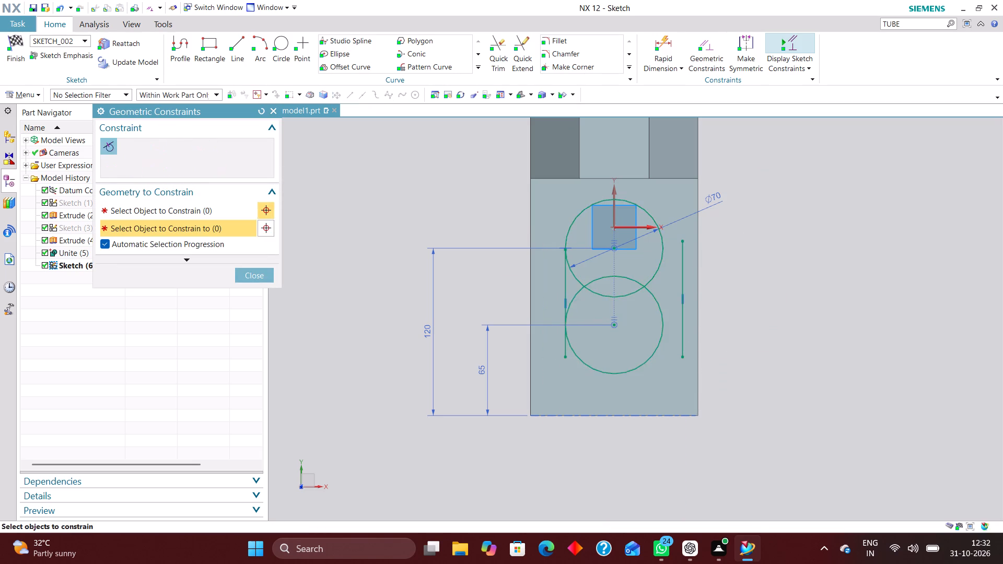
pyautogui.click(662, 259)
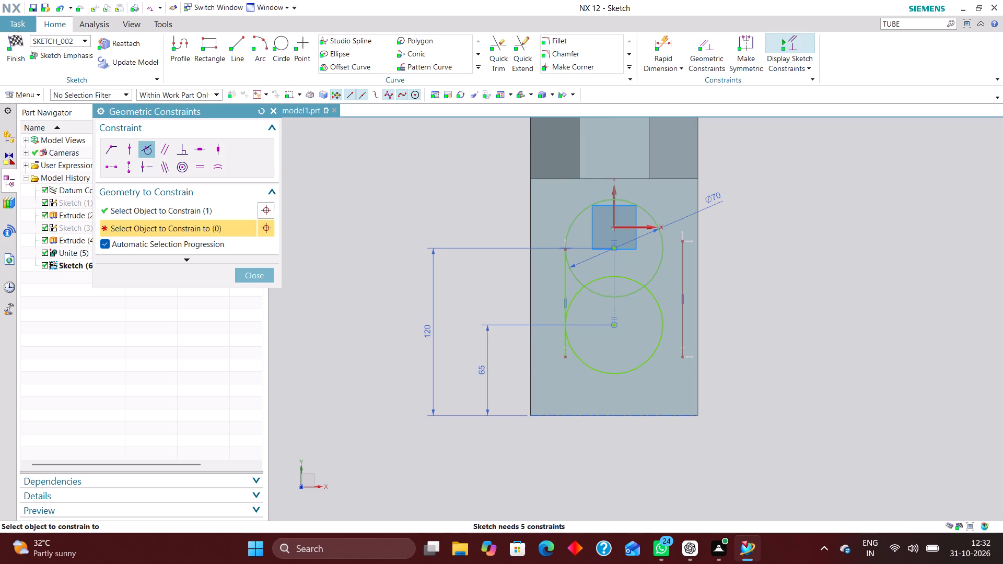
pyautogui.click(681, 267)
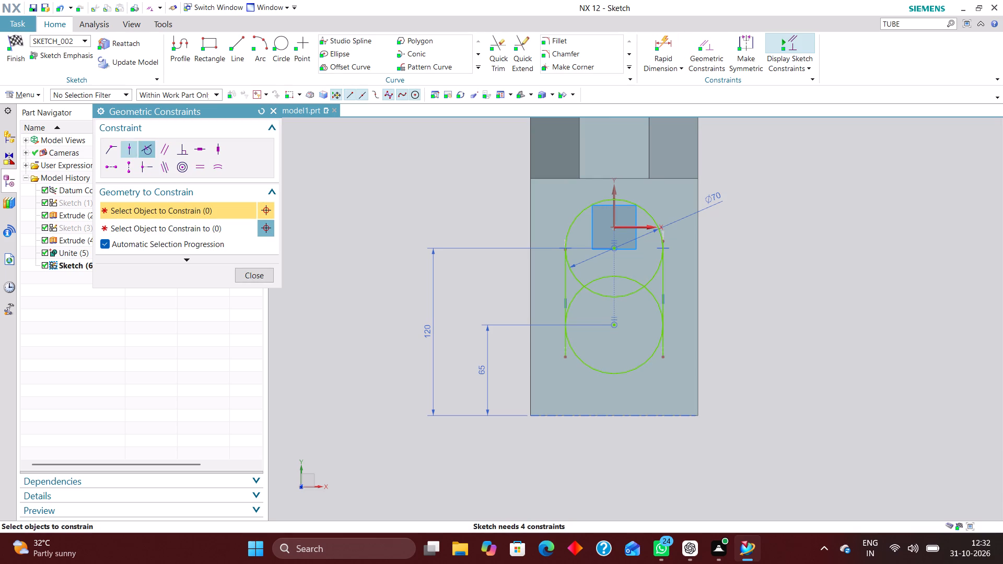
# Constrain the lines' upper endpoints onto the upper circle and their lower endpoints onto the lower circle with Point on Curve.
pyautogui.click(135, 146)
pyautogui.click(563, 251)
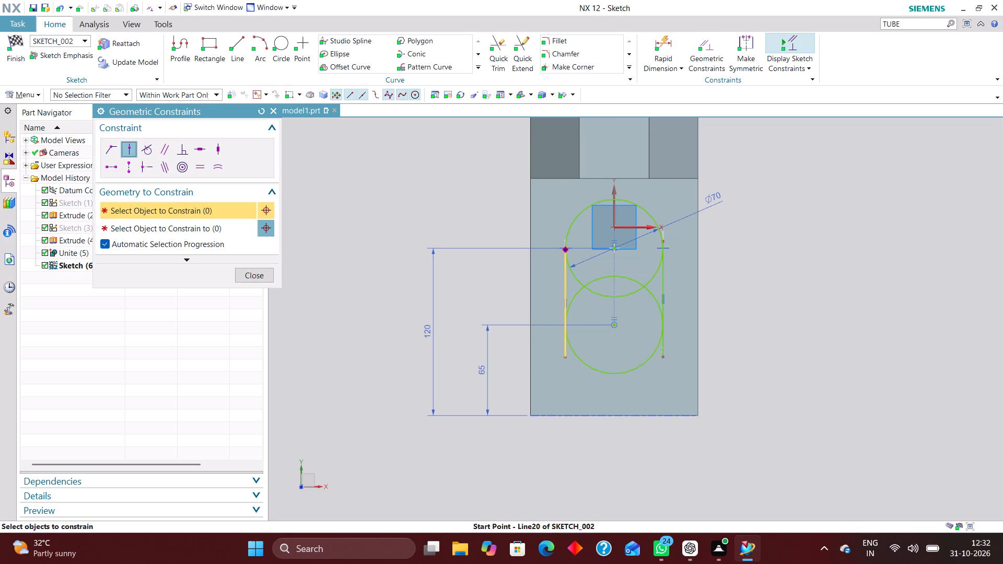
pyautogui.click(565, 233)
pyautogui.click(665, 239)
pyautogui.click(656, 217)
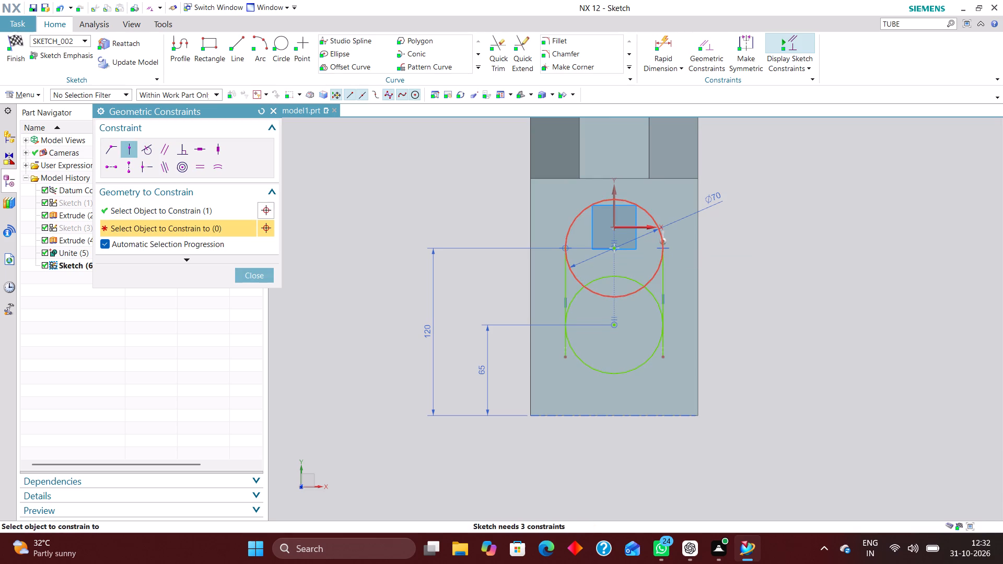
pyautogui.click(663, 360)
pyautogui.click(641, 362)
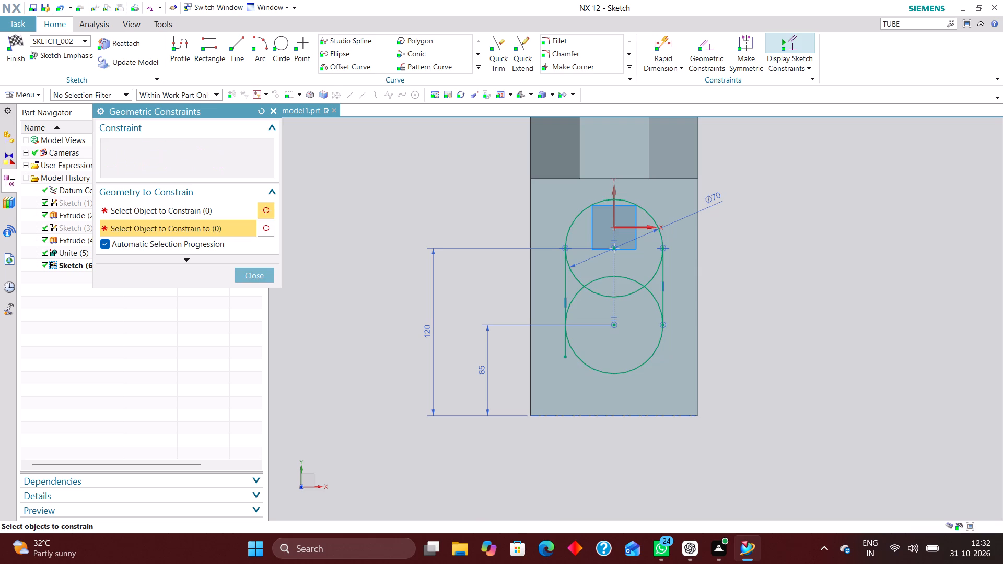
pyautogui.click(565, 357)
pyautogui.click(599, 368)
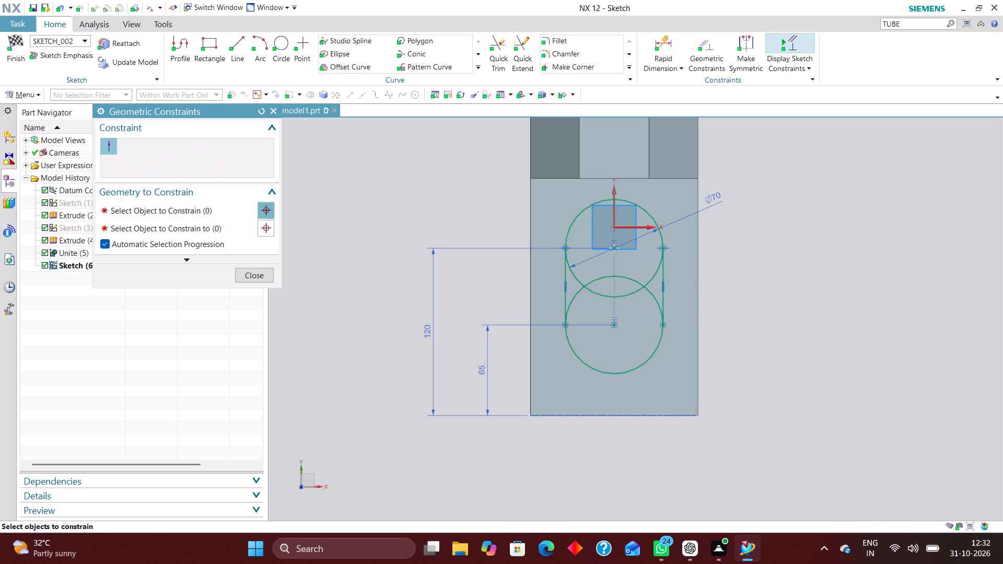
pyautogui.click(264, 276)
# Trim away the inner arcs of both circles to leave a closed round-ended slot outline, and finish the sketch.
pyautogui.click(489, 51)
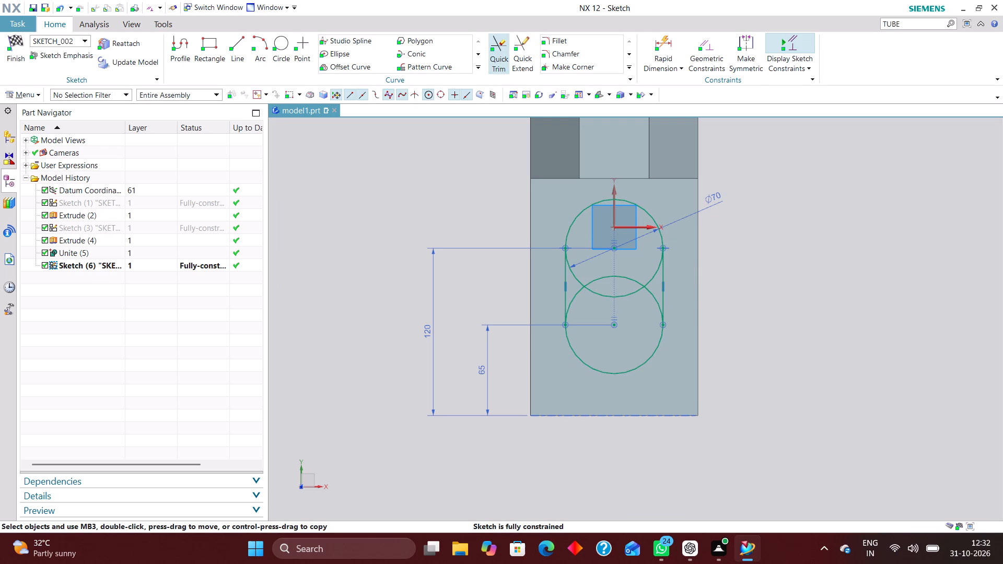
pyautogui.click(578, 282)
pyautogui.click(598, 295)
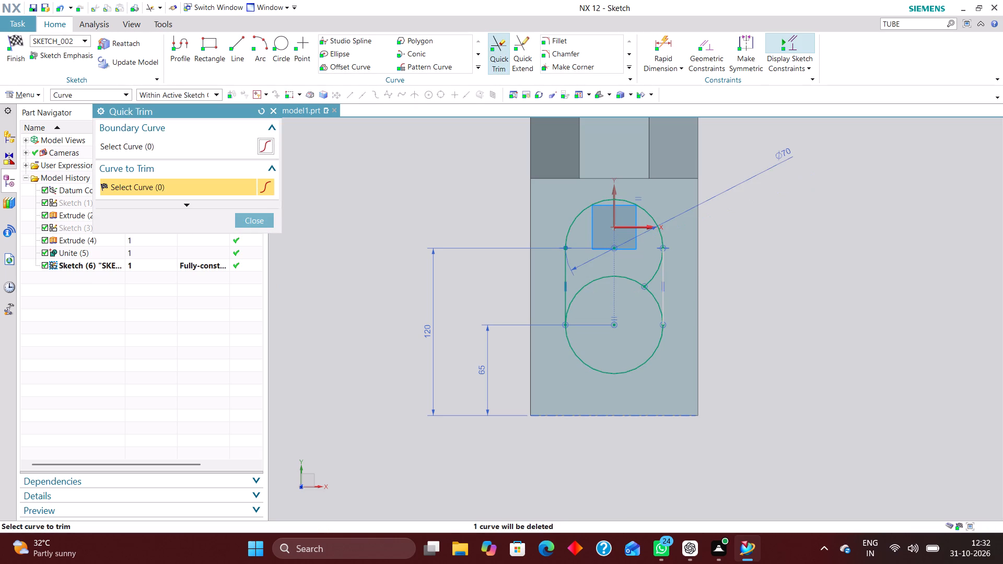
pyautogui.click(657, 271)
pyautogui.click(583, 288)
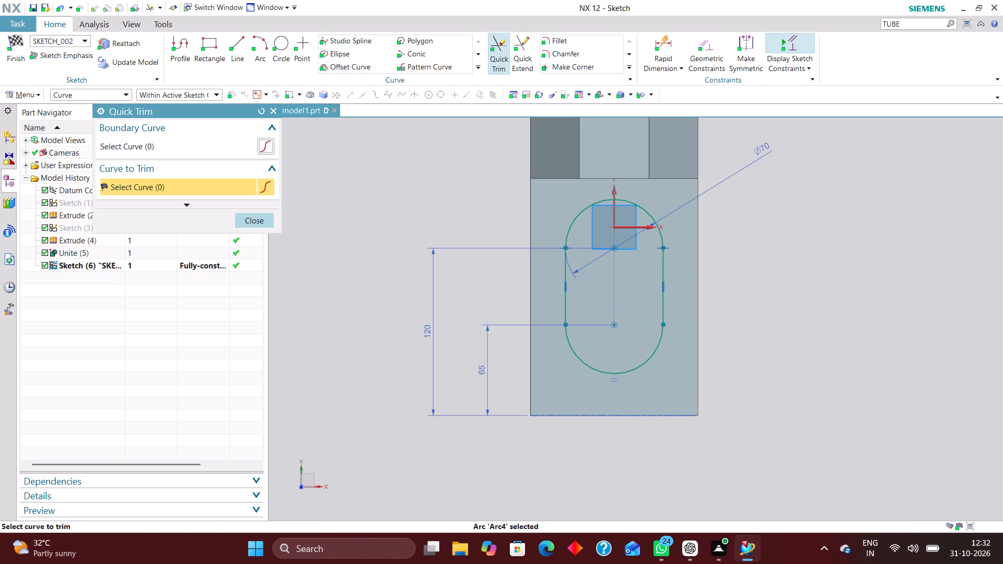
pyautogui.click(262, 222)
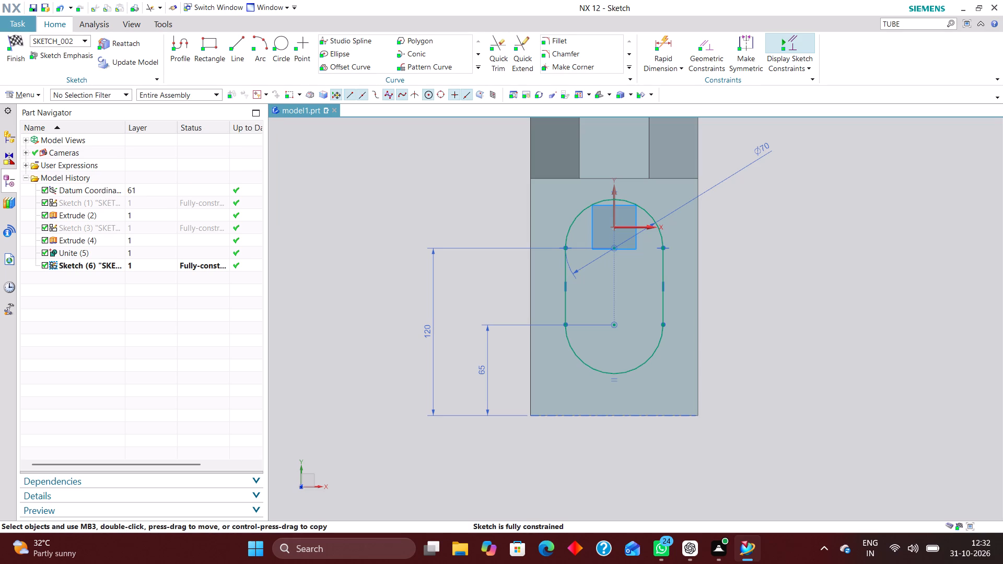
pyautogui.click(19, 38)
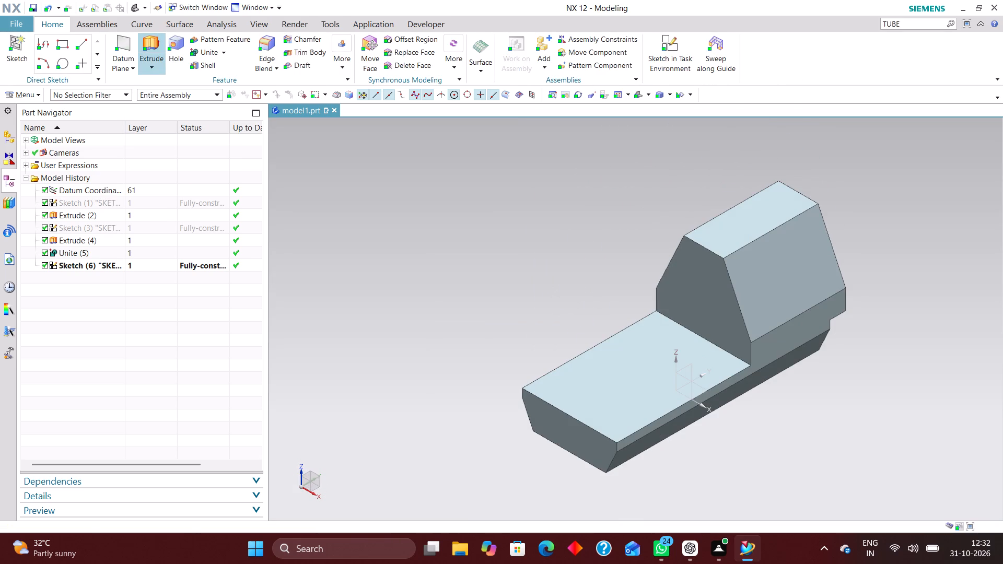
# Extrude the slot profile upward from 30 mm to 65 mm as a separate body, with Boolean set to None.
pyautogui.click(153, 50)
pyautogui.click(79, 265)
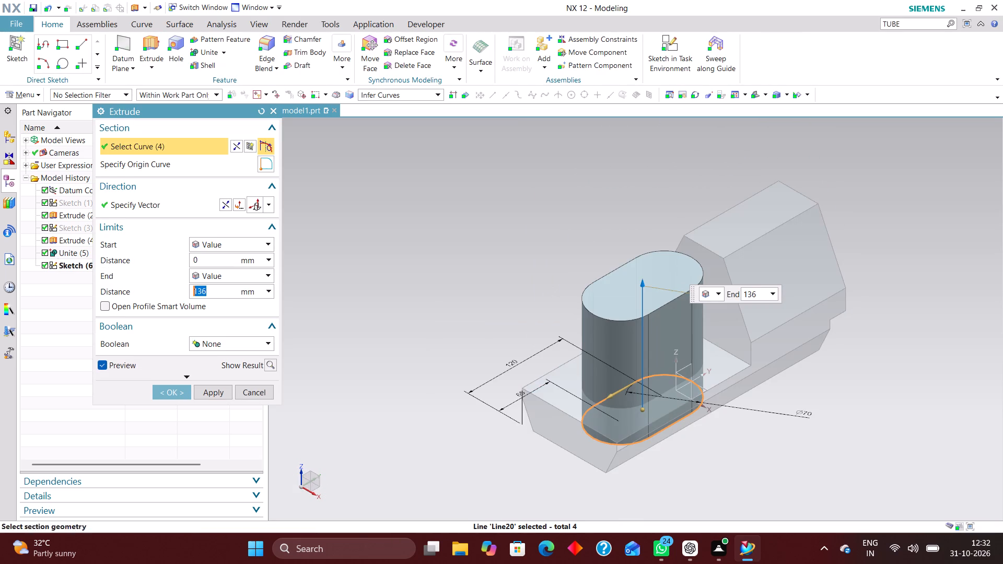
pyautogui.click(897, 553)
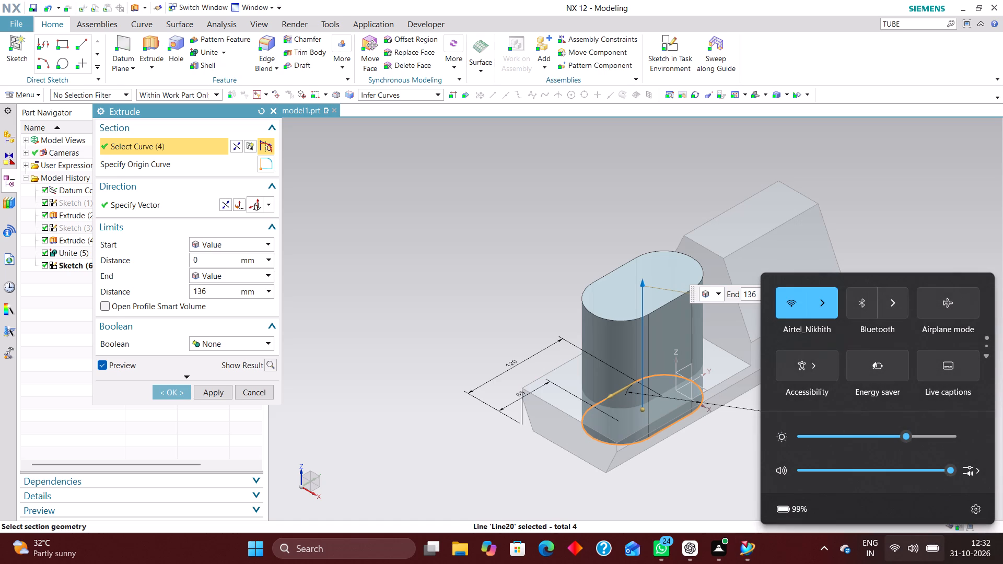
pyautogui.click(515, 279)
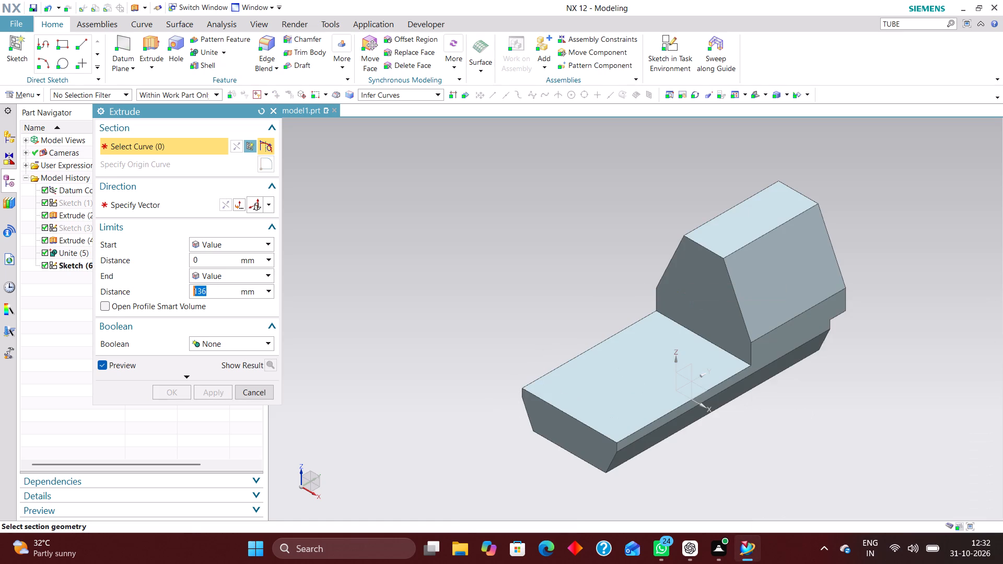
pyautogui.click(78, 264)
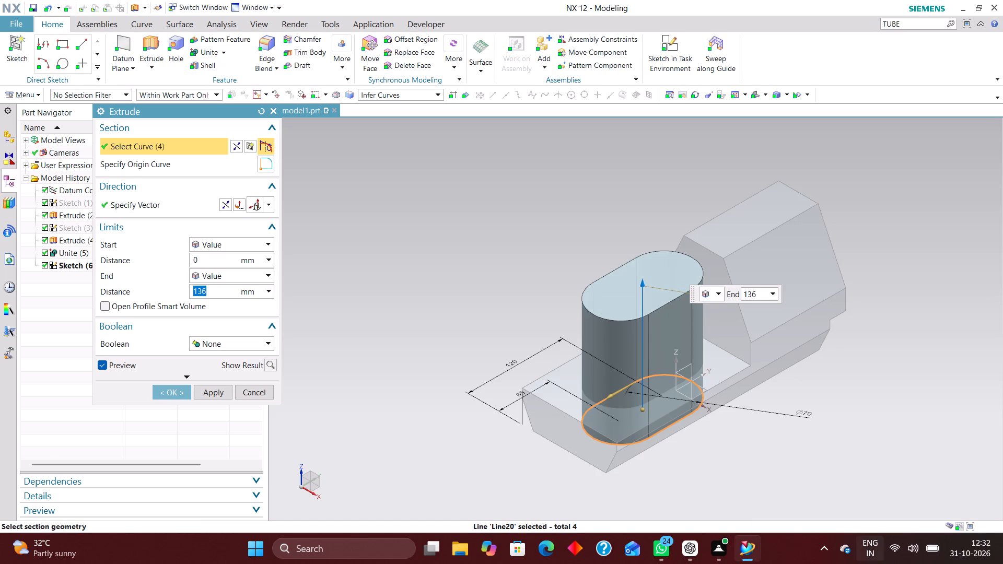
pyautogui.moveTo(847, 484); pyautogui.dragTo(822, 456, button='middle')
pyautogui.moveTo(858, 445); pyautogui.dragTo(779, 446, button='right')
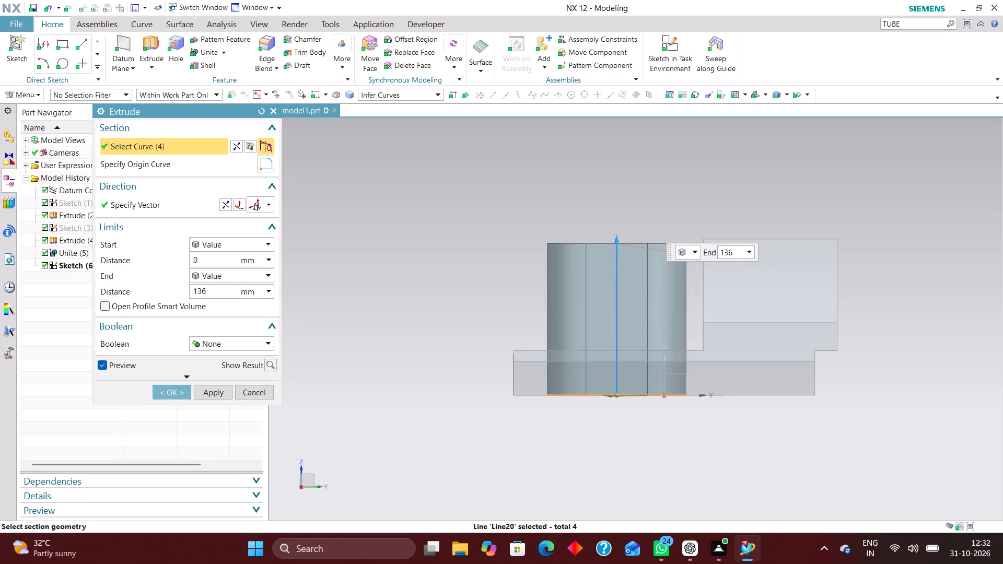
pyautogui.moveTo(616, 396); pyautogui.dragTo(625, 369)
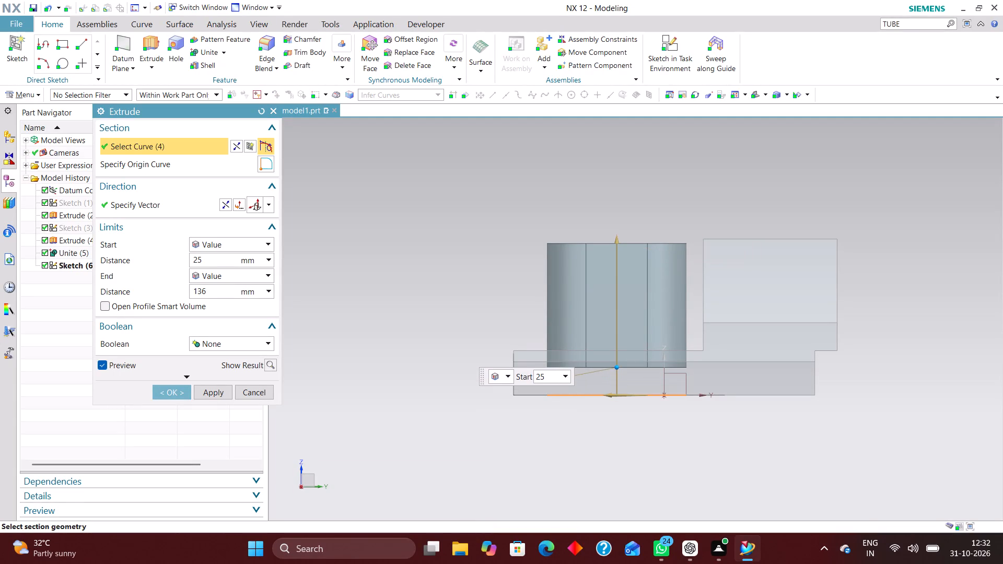
pyautogui.moveTo(625, 369); pyautogui.dragTo(624, 362)
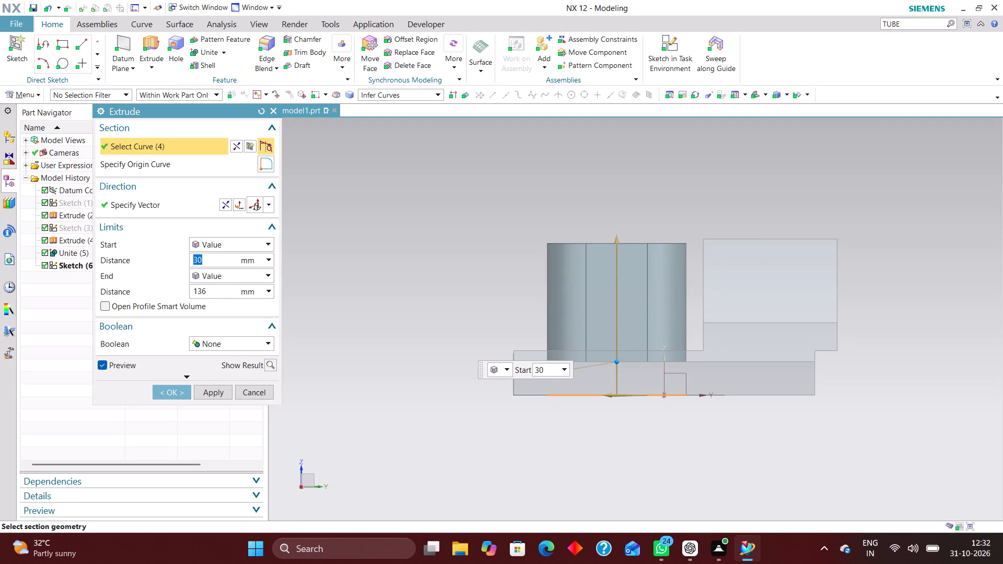
pyautogui.moveTo(619, 239); pyautogui.dragTo(622, 303)
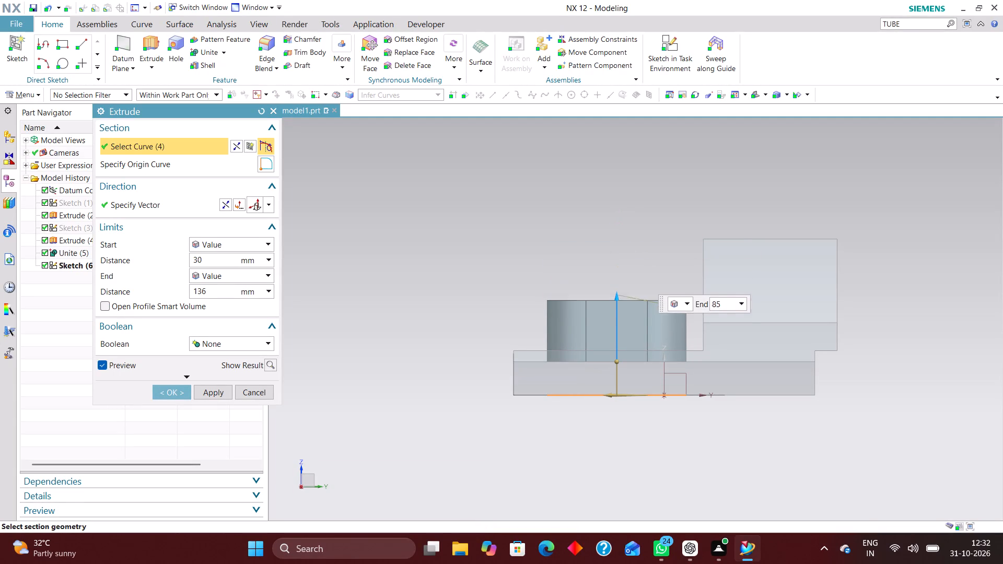
pyautogui.moveTo(622, 303); pyautogui.dragTo(622, 320)
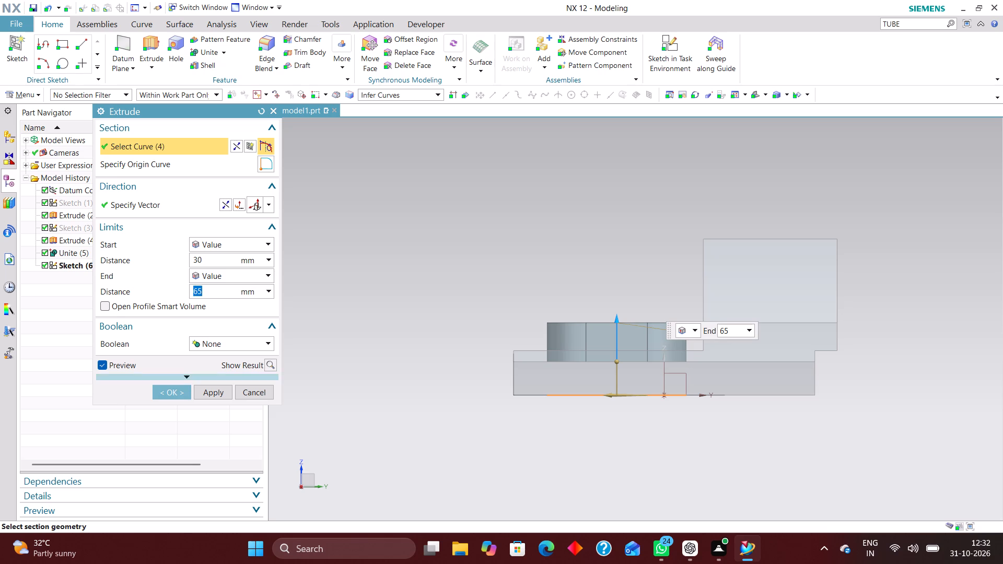
pyautogui.click(182, 391)
# Subtract the extruded slot body from the bracket body to cut a round-ended pocket in the base.
pyautogui.scroll(1, 375, 385)
pyautogui.moveTo(382, 387); pyautogui.dragTo(406, 413, button='middle')
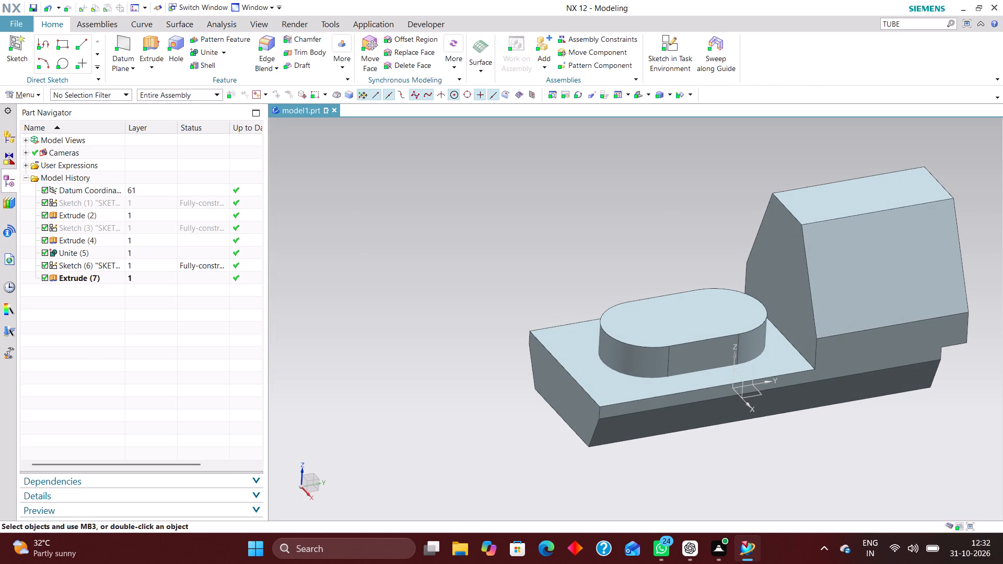
pyautogui.click(225, 54)
pyautogui.click(234, 80)
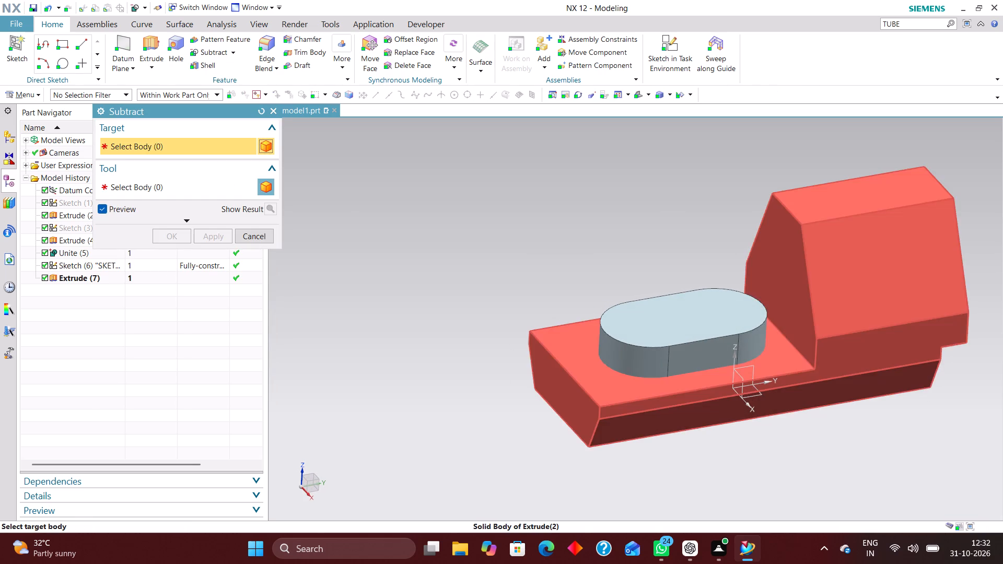
pyautogui.click(589, 398)
pyautogui.click(649, 365)
pyautogui.click(176, 238)
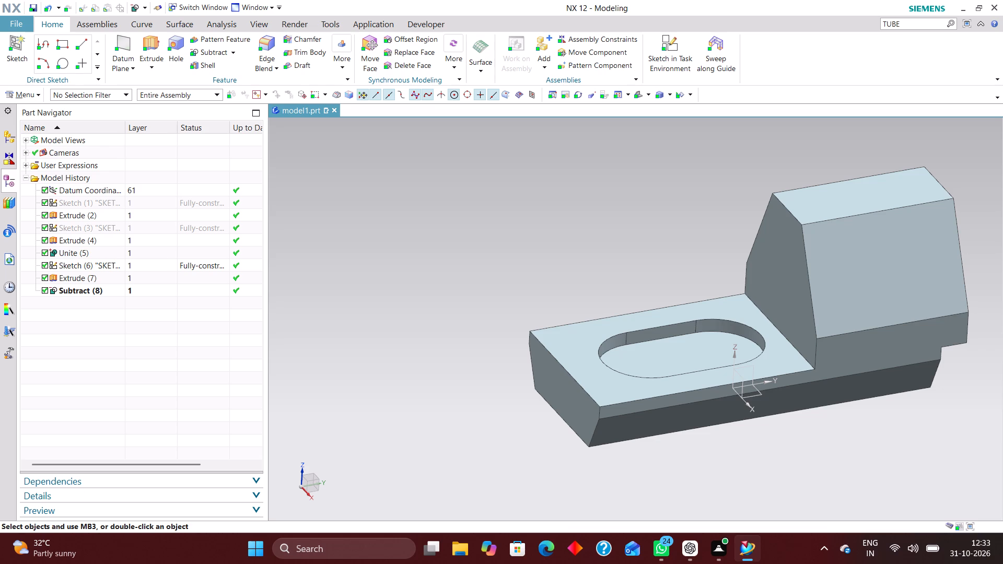
# Create a new task-environment sketch on the horizontal XY datum plane.
pyautogui.click(668, 40)
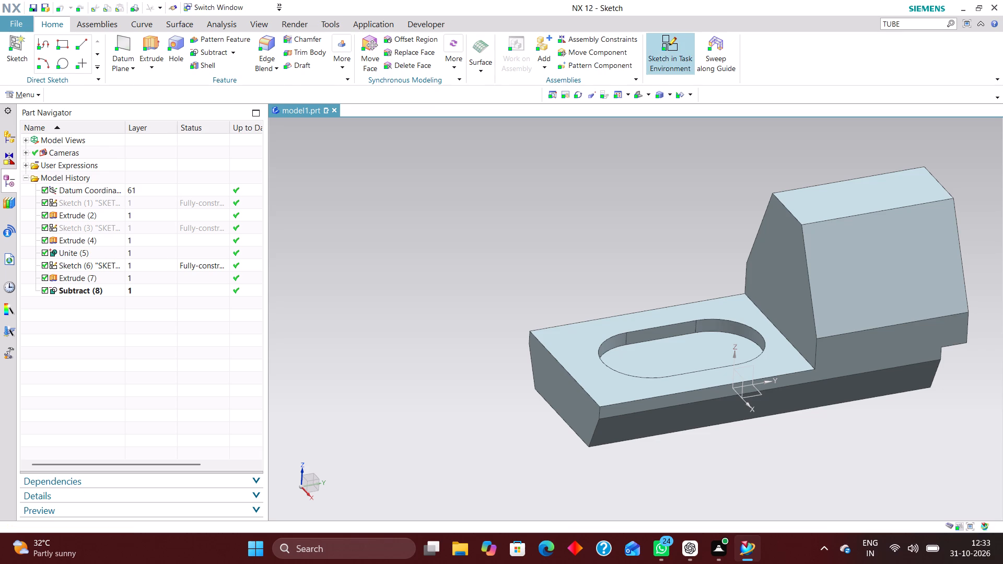
pyautogui.click(758, 396)
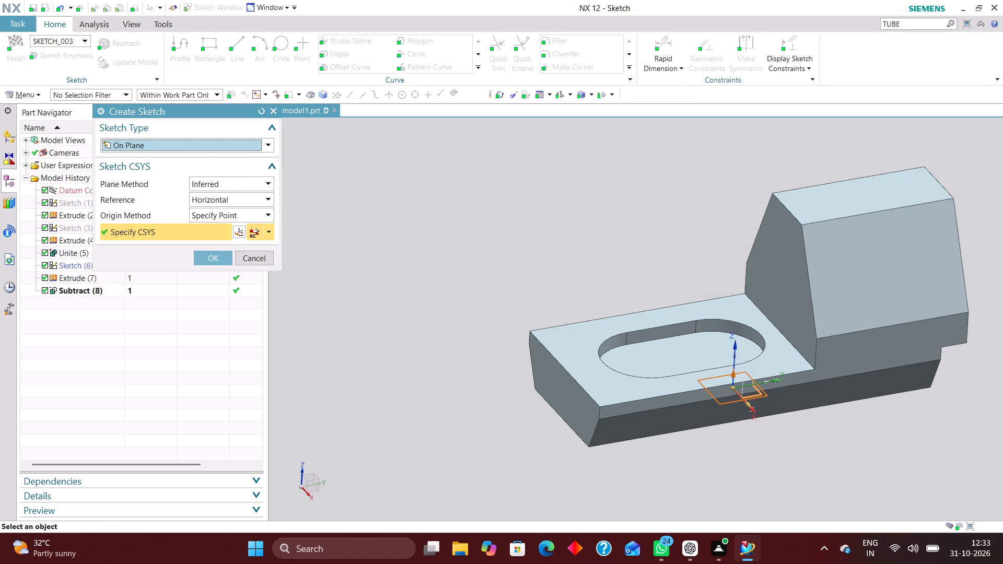
pyautogui.click(220, 257)
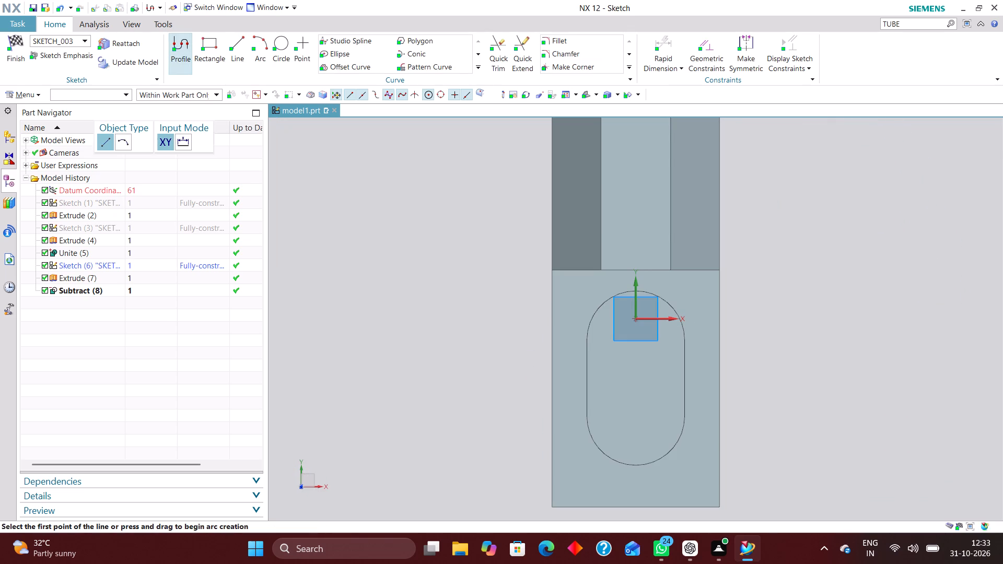
# Sketch two vertical lines inside the pocket outline, one on each side of the Y axis.
pyautogui.click(238, 45)
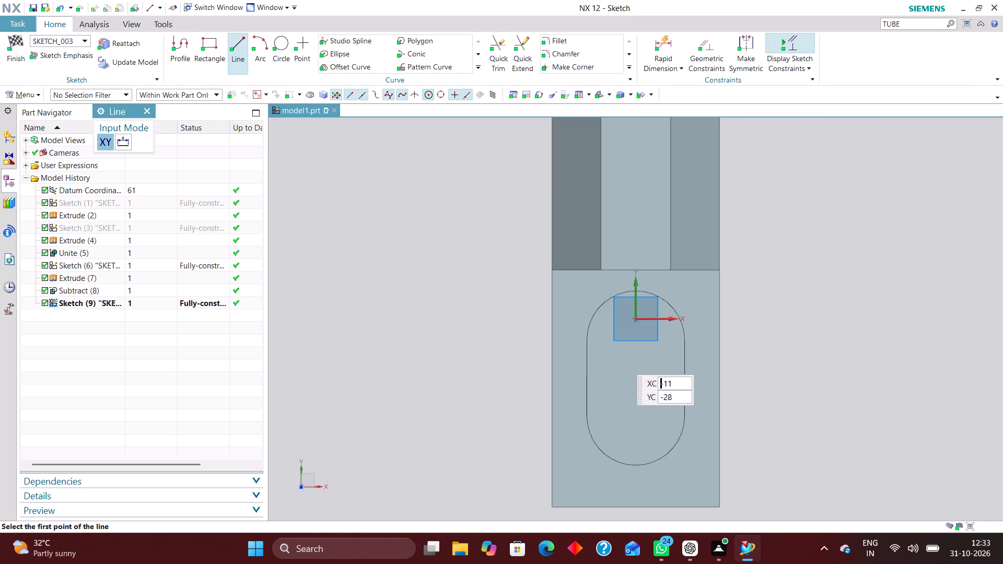
pyautogui.click(611, 353)
pyautogui.click(609, 424)
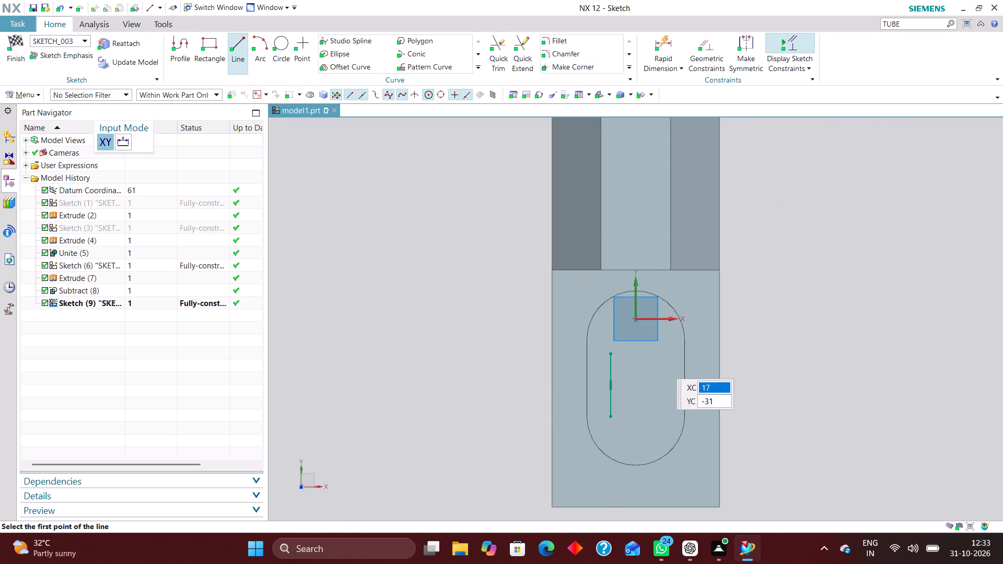
pyautogui.click(668, 355)
pyautogui.click(667, 415)
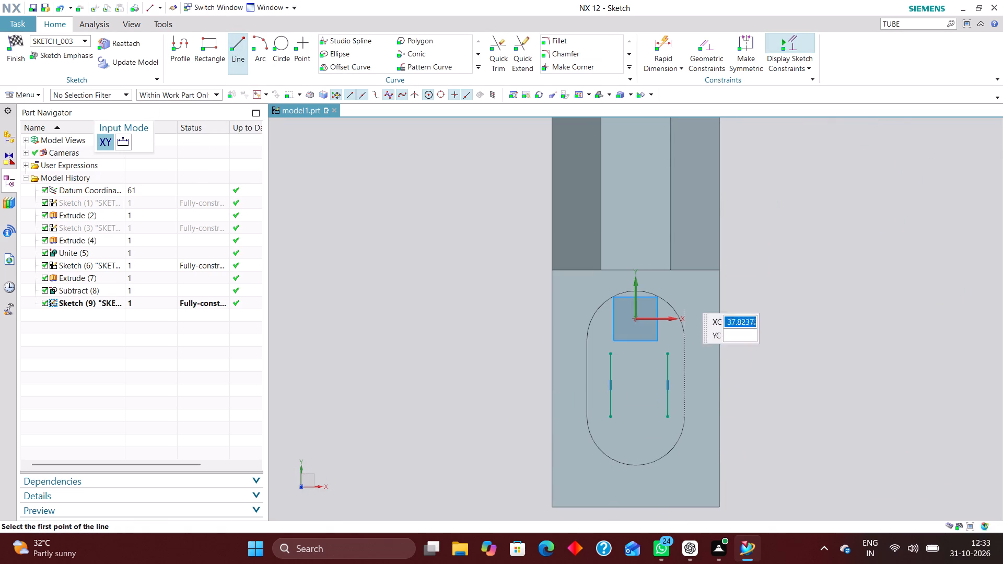
# Dimension the spacing between the two vertical slot lines as 30 mm.
pyautogui.click(706, 45)
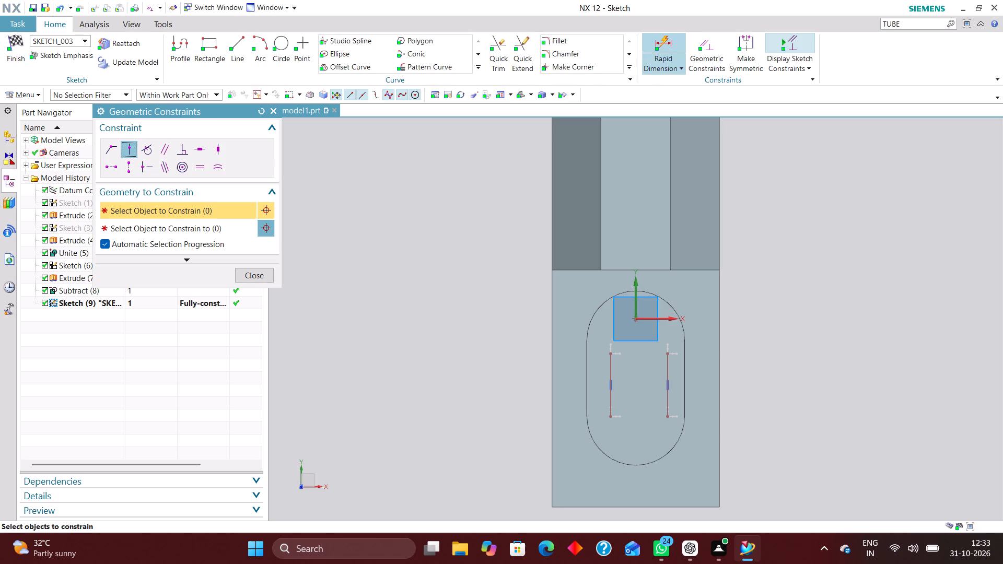
pyautogui.click(659, 44)
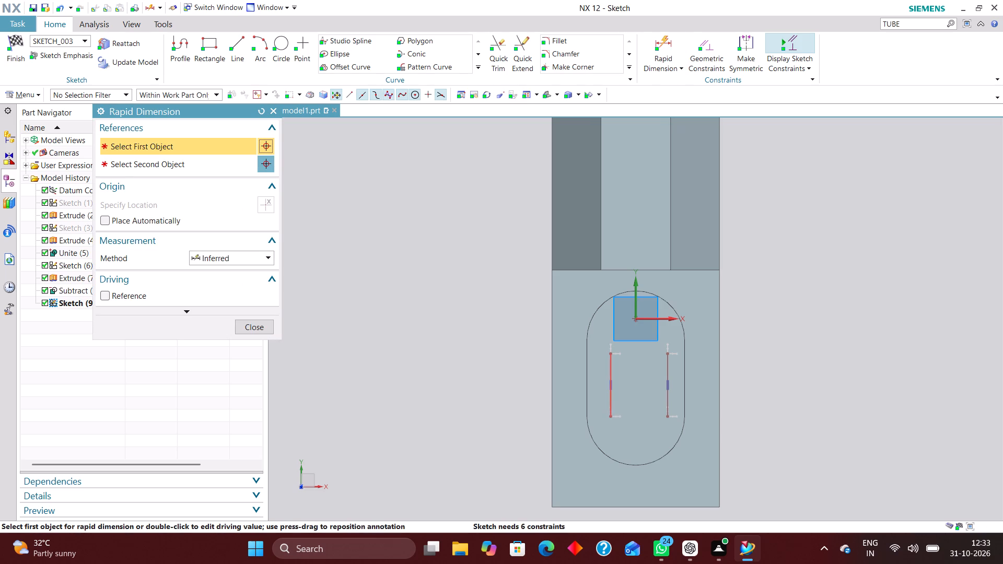
pyautogui.click(612, 375)
pyautogui.click(669, 378)
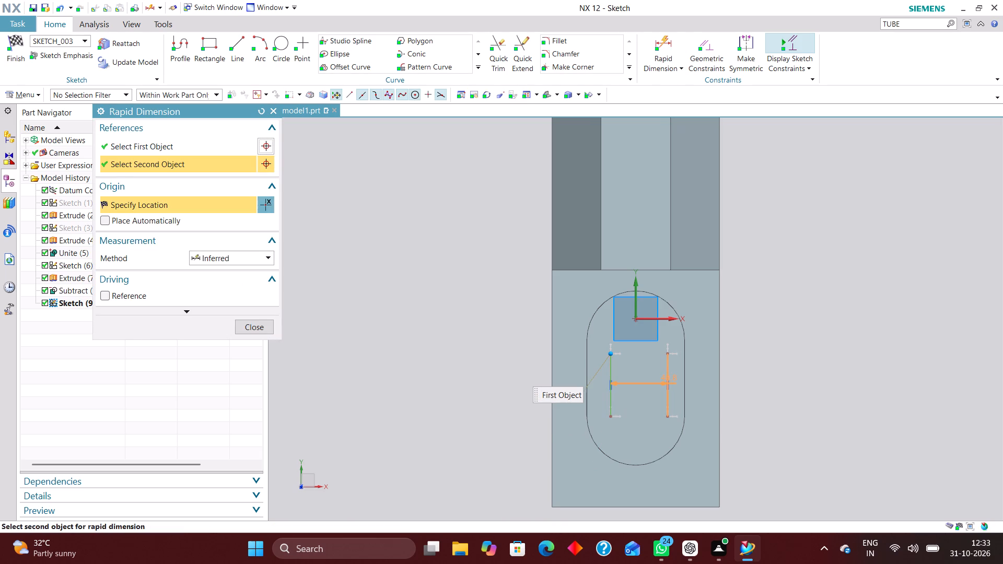
pyautogui.click(747, 359)
pyautogui.write('30')
pyautogui.press('Return')
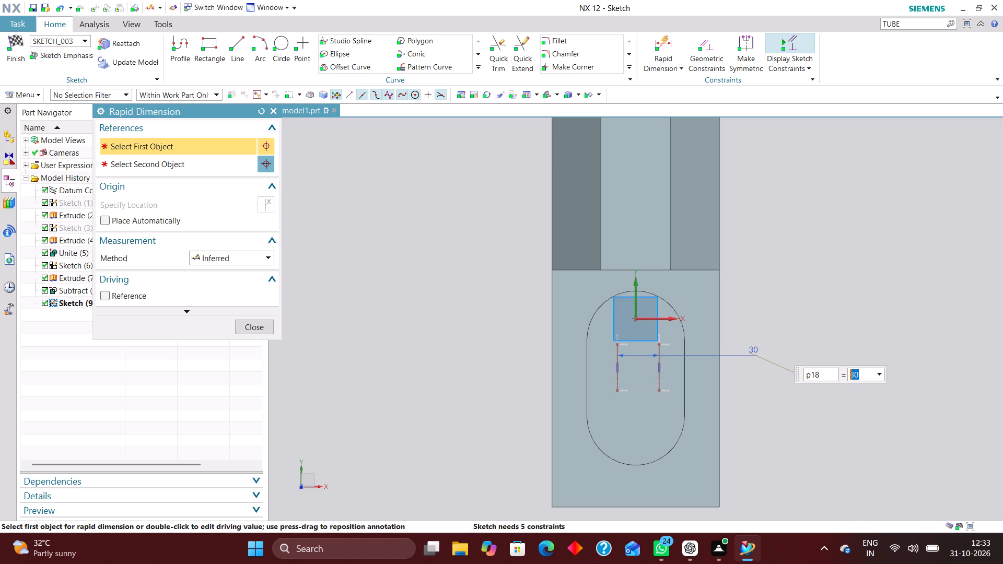
pyautogui.click(257, 330)
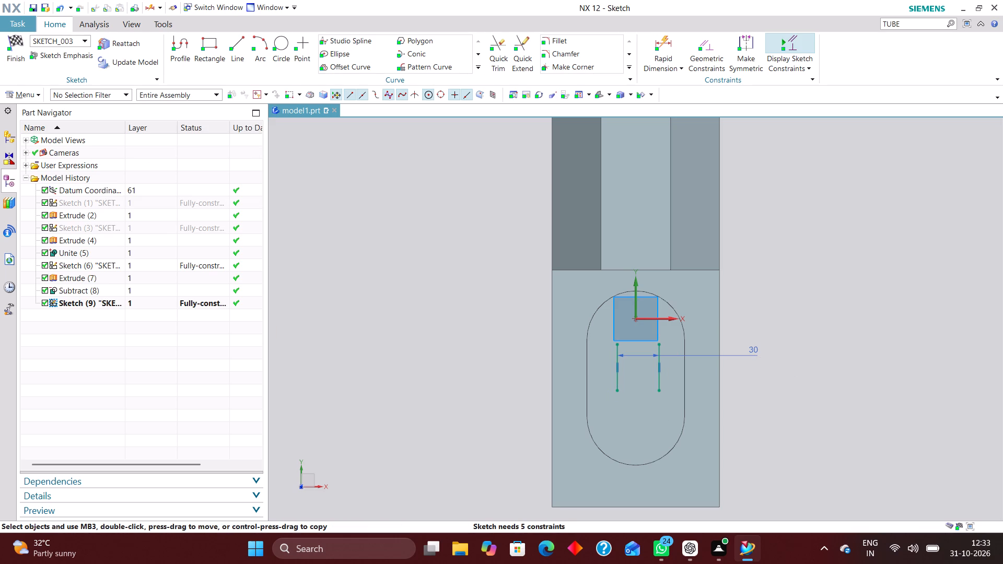
# Close the upper and lower ends of the two vertical lines with three-point arcs to form a round-ended slot.
pyautogui.click(269, 43)
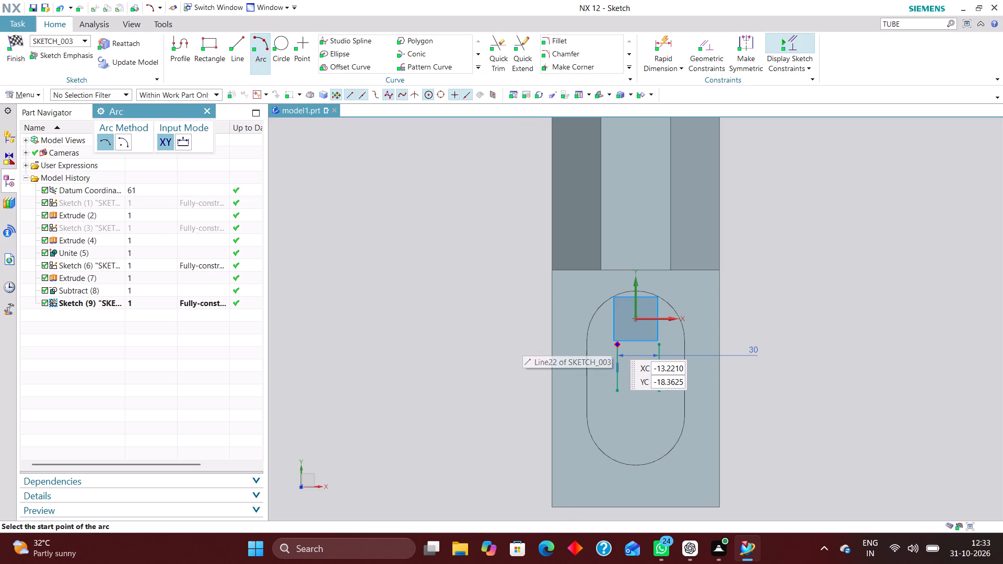
pyautogui.click(613, 342)
pyautogui.click(658, 344)
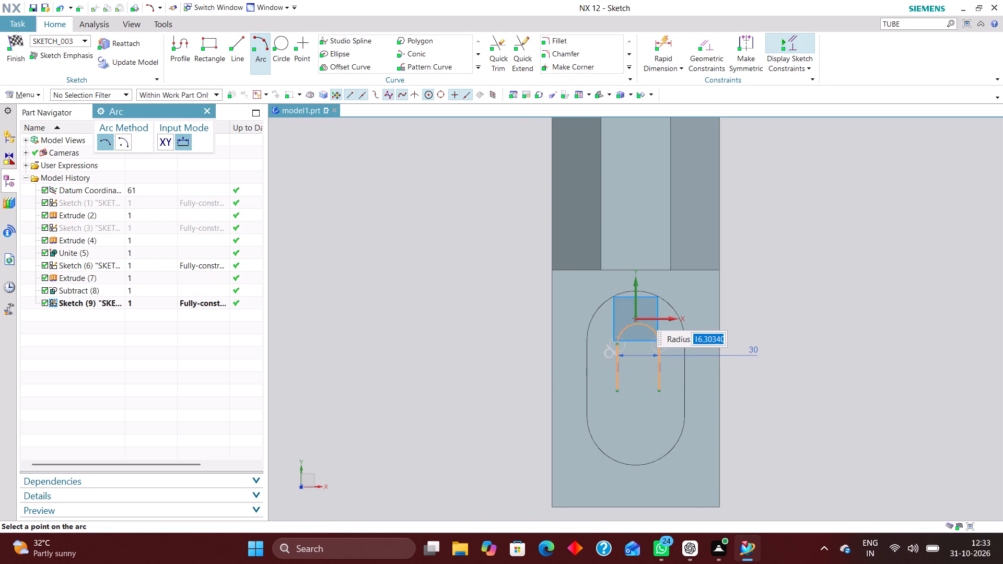
pyautogui.click(639, 313)
pyautogui.click(616, 394)
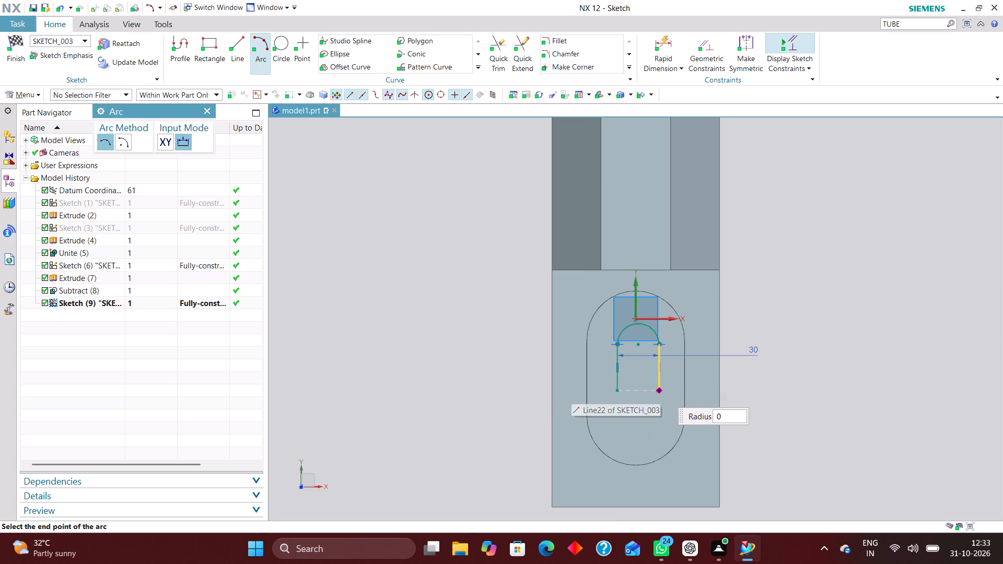
pyautogui.click(661, 390)
pyautogui.click(646, 417)
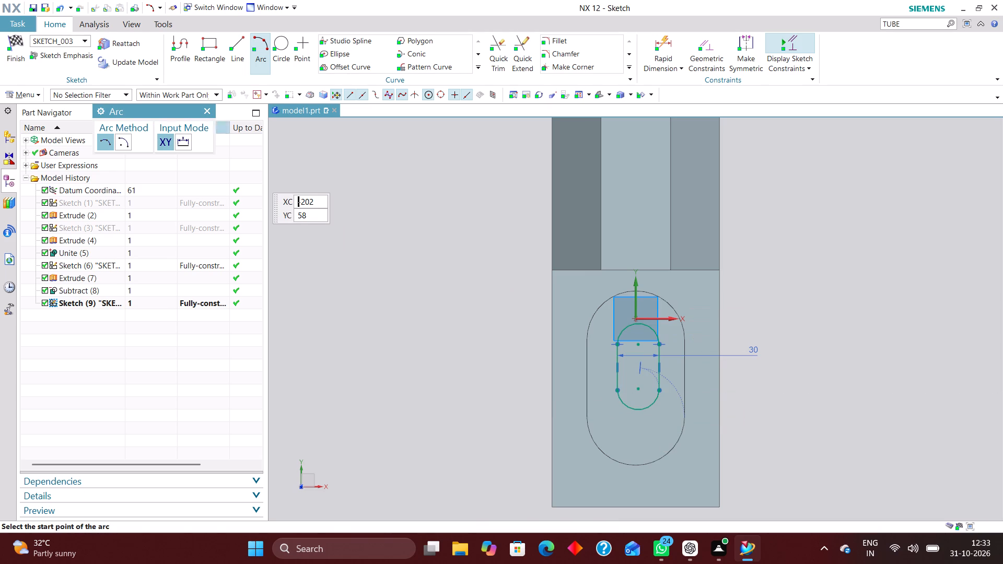
pyautogui.click(209, 108)
# Constrain the upper arc's centre to lie on the sketch's Y axis.
pyautogui.scroll(3, 630, 367)
pyautogui.moveTo(657, 369); pyautogui.dragTo(612, 358, button='right')
pyautogui.scroll(-2, 626, 358)
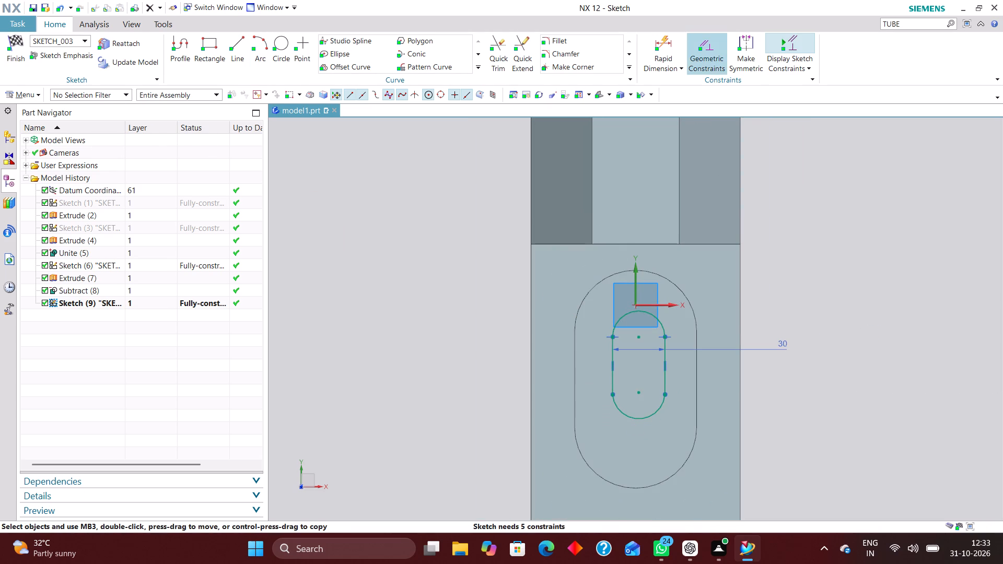
pyautogui.click(708, 54)
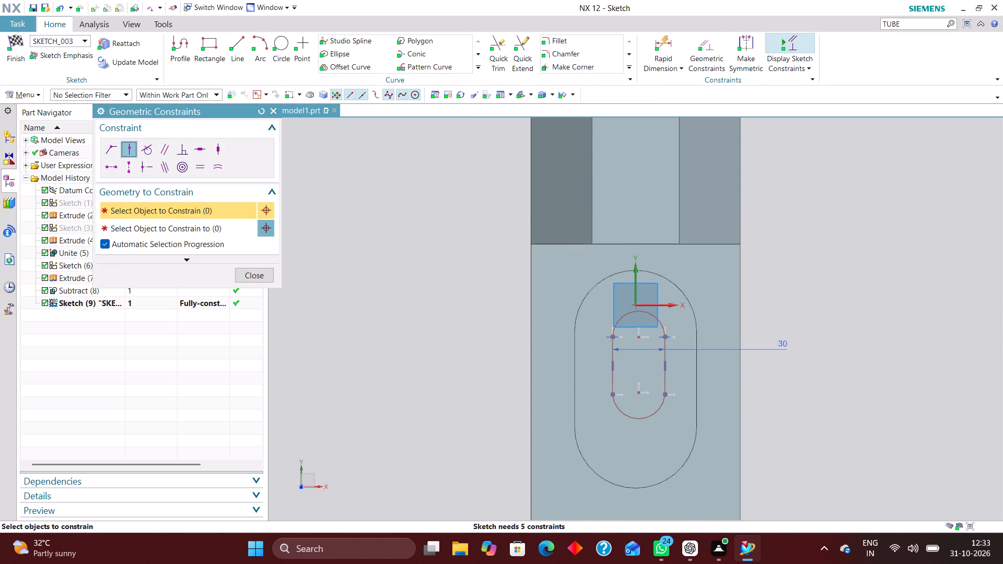
pyautogui.click(639, 339)
pyautogui.click(638, 276)
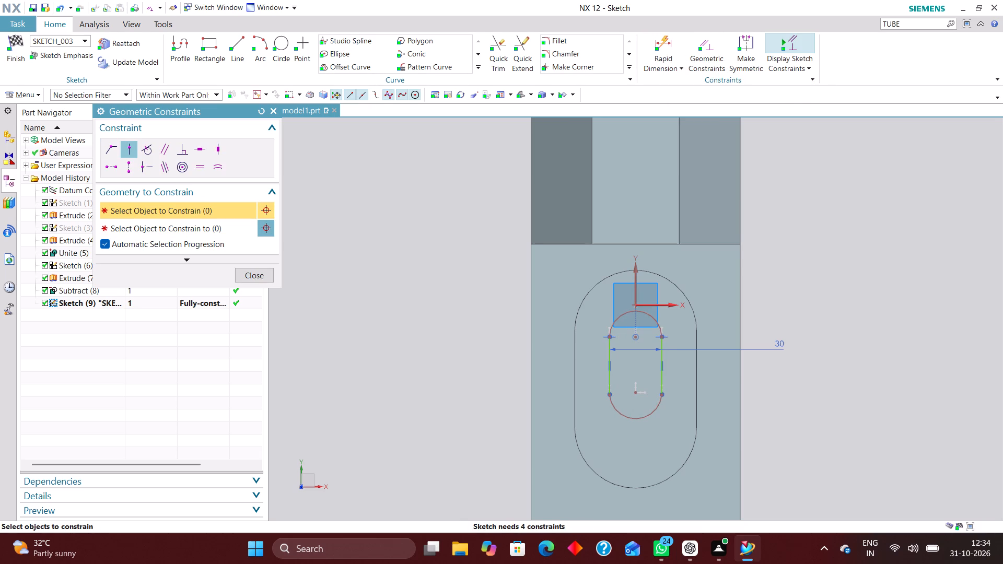
# Dimension the upper arc's centre 120 mm from the base's lower end edge.
pyautogui.click(667, 41)
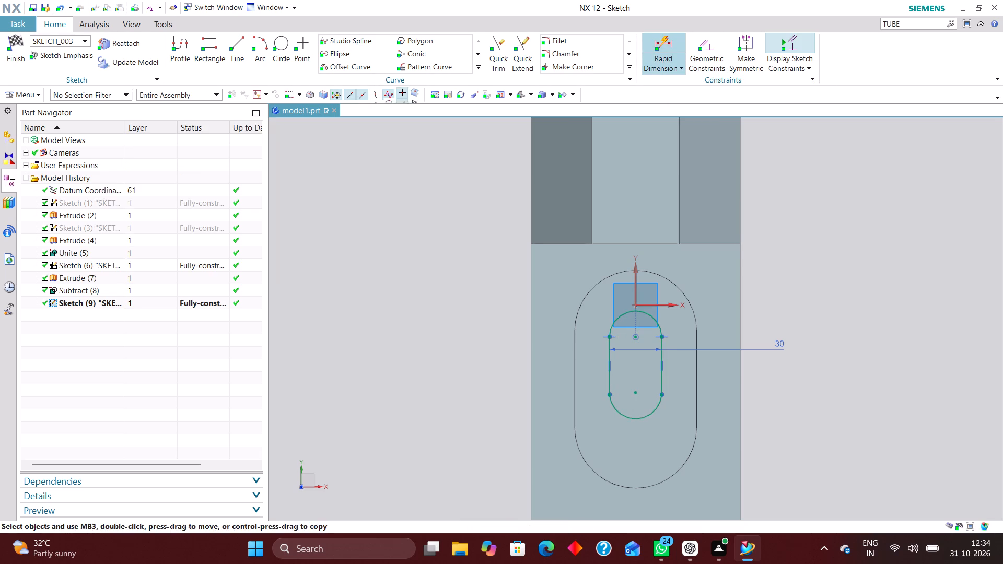
pyautogui.scroll(-3, 529, 195)
pyautogui.scroll(2, 545, 346)
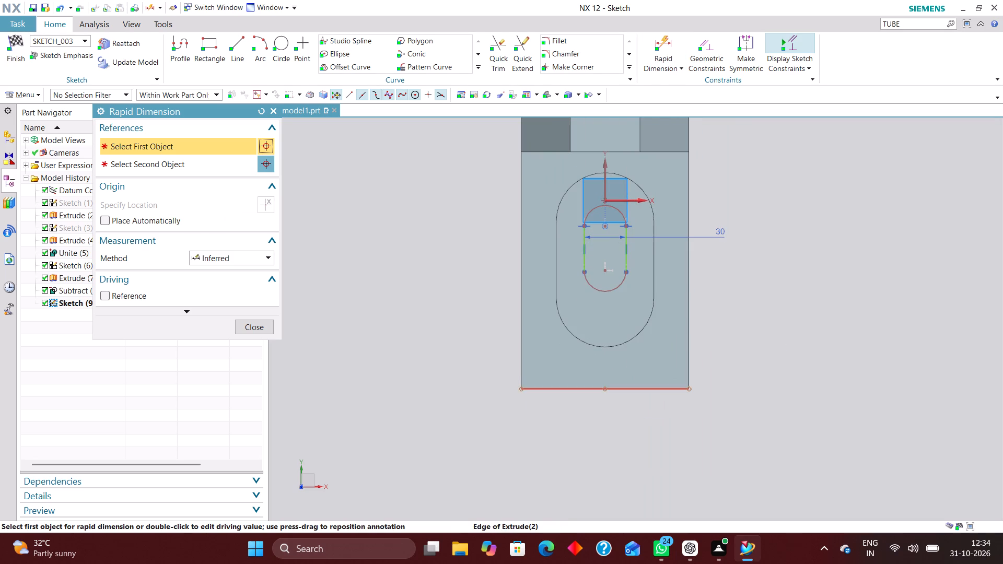
pyautogui.click(541, 392)
pyautogui.click(604, 224)
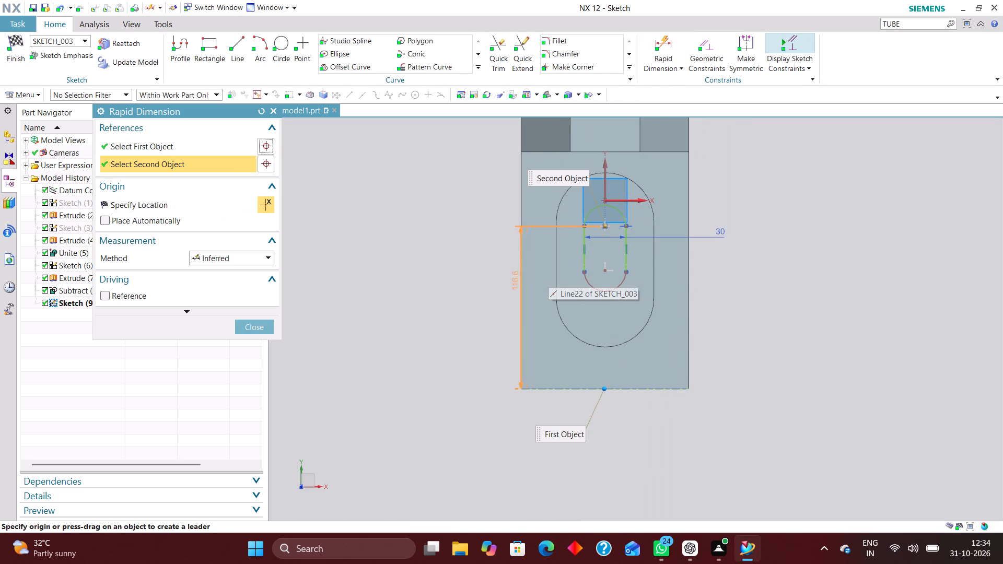
pyautogui.click(471, 308)
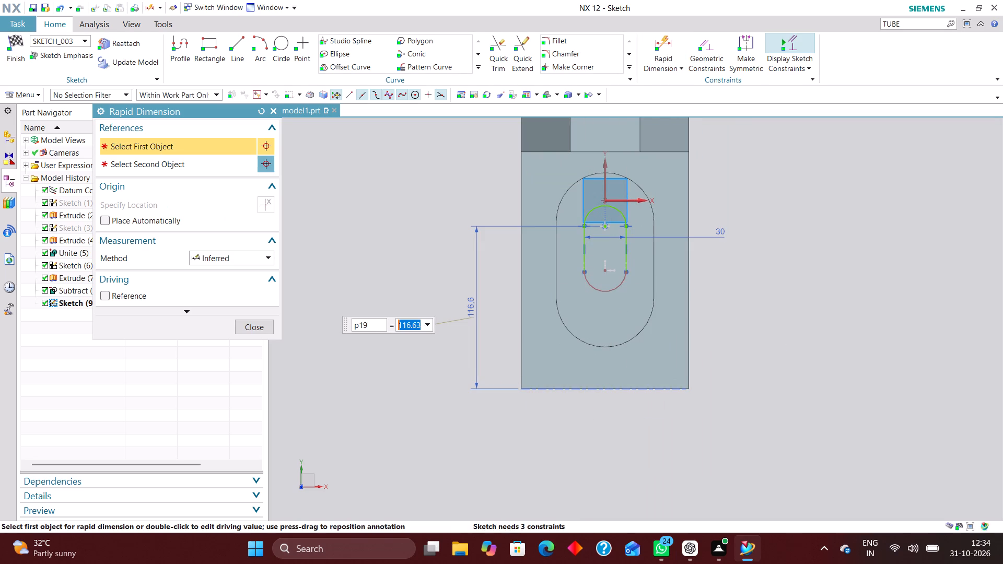
pyautogui.write('120')
pyautogui.press('Return')
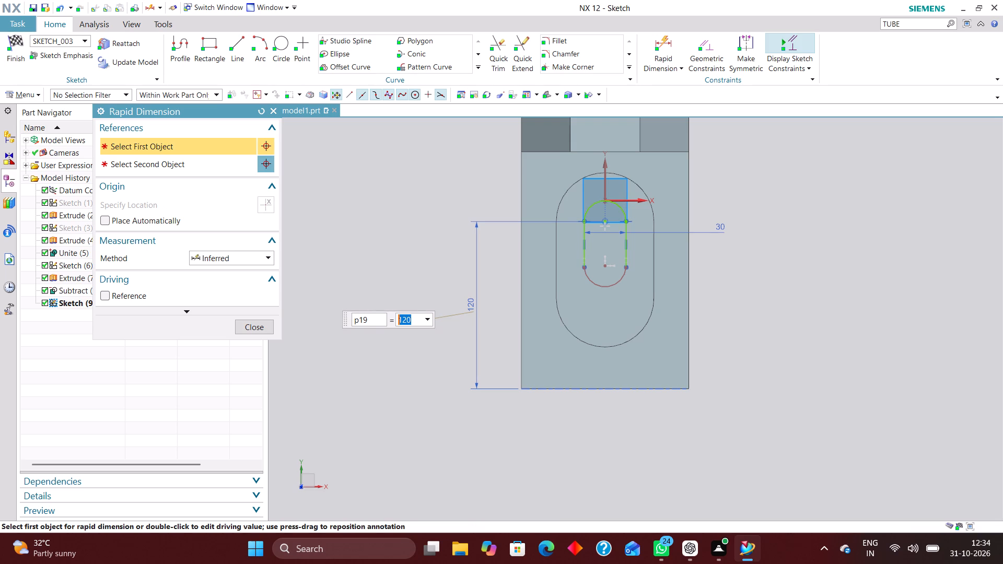
# Dimension the lower arc's centre 65 mm from the same base end edge.
pyautogui.click(582, 391)
pyautogui.click(603, 264)
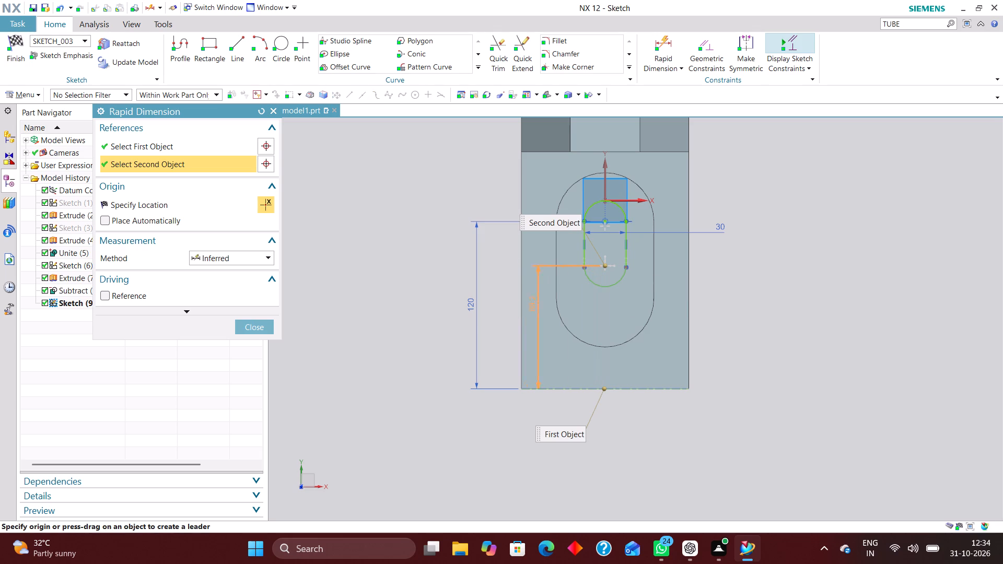
pyautogui.click(500, 320)
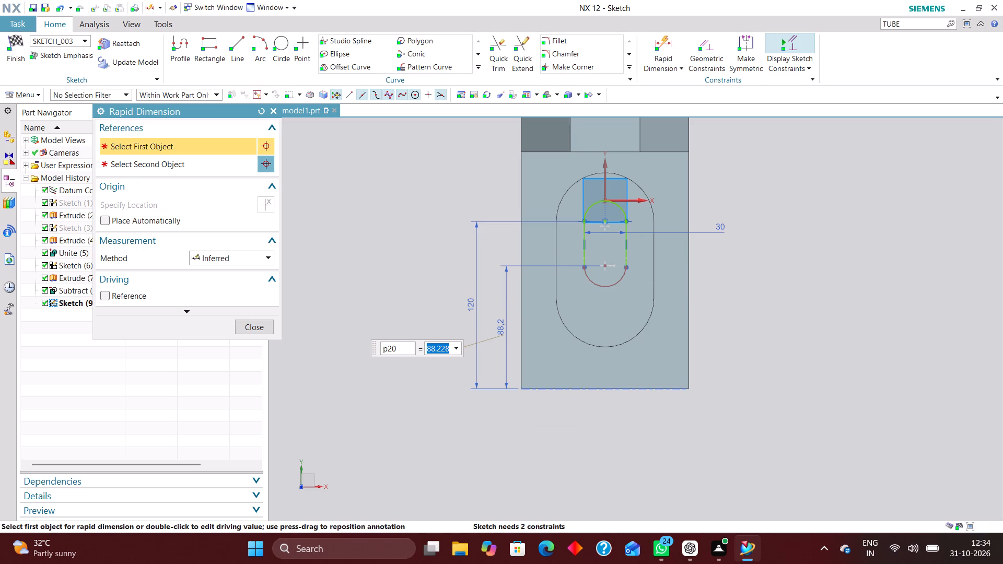
pyautogui.write('65')
pyautogui.press('Return')
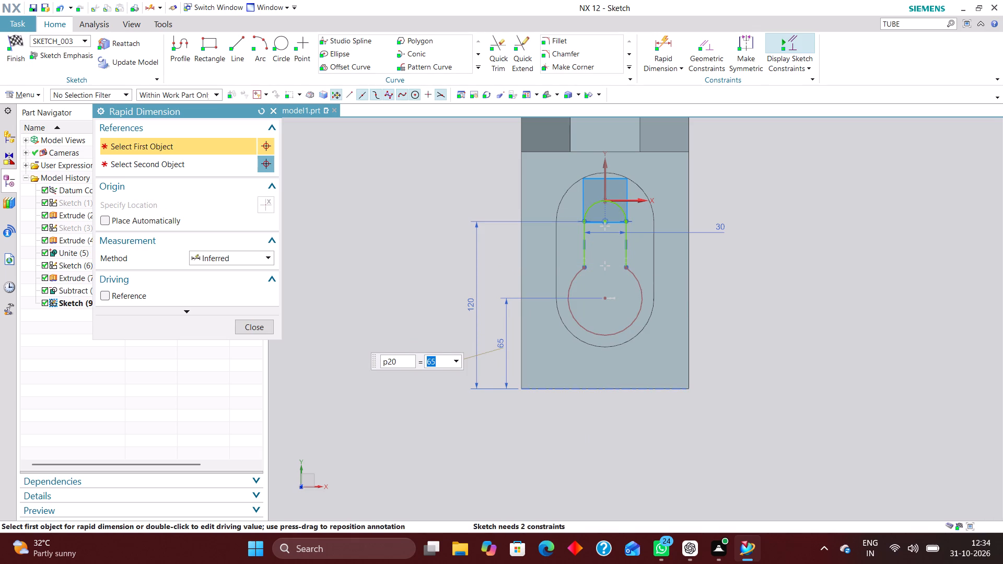
pyautogui.click(262, 326)
# Make the lower arc tangent to both vertical slot lines and finish the sketch.
pyautogui.click(710, 51)
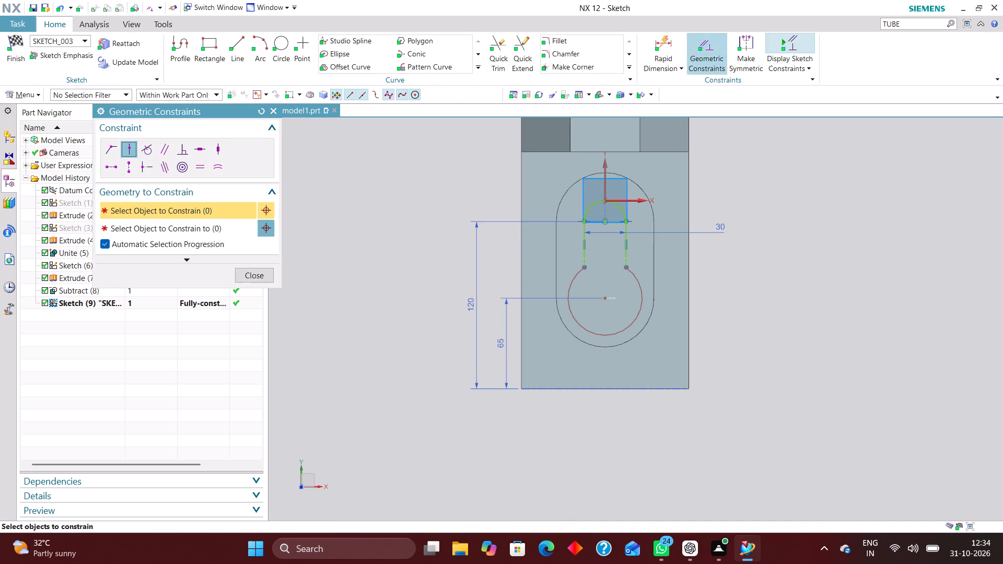
pyautogui.click(148, 147)
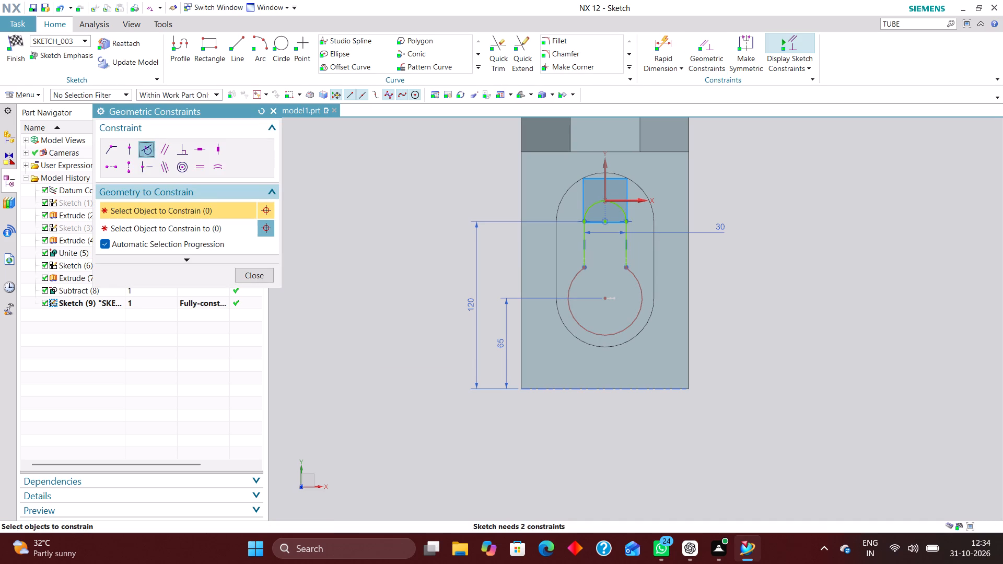
pyautogui.click(573, 282)
pyautogui.click(586, 246)
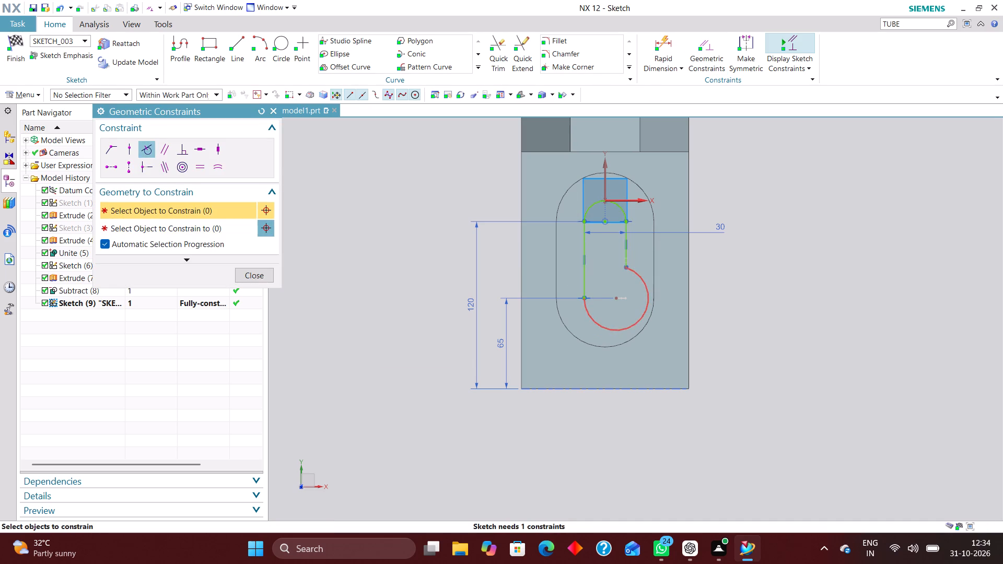
pyautogui.click(638, 276)
pyautogui.click(626, 260)
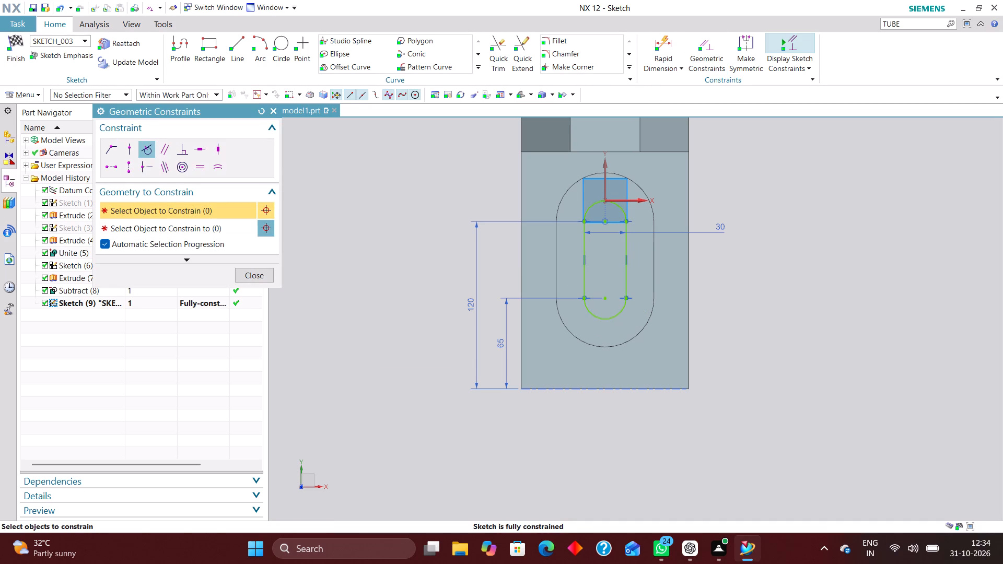
pyautogui.click(262, 274)
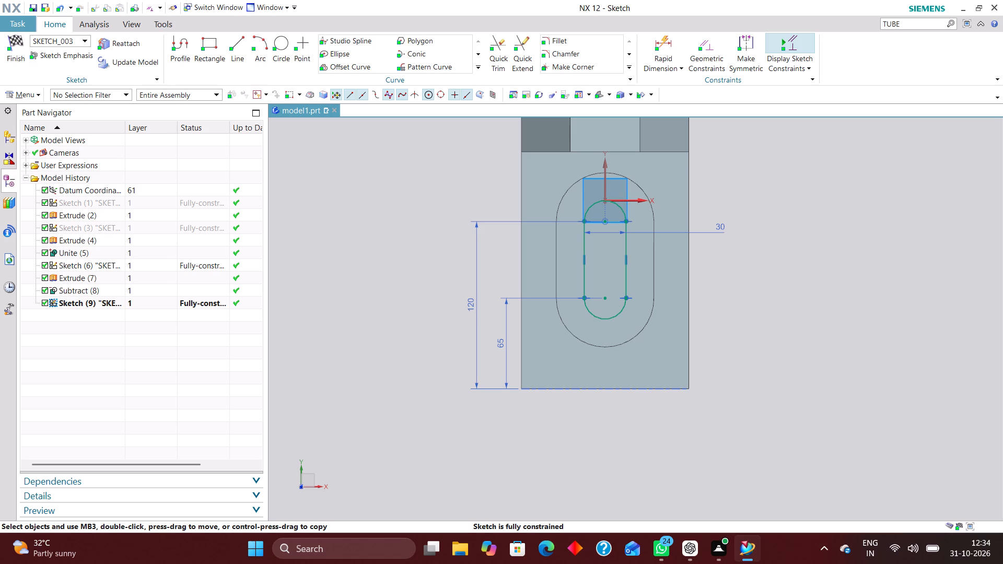
pyautogui.click(18, 44)
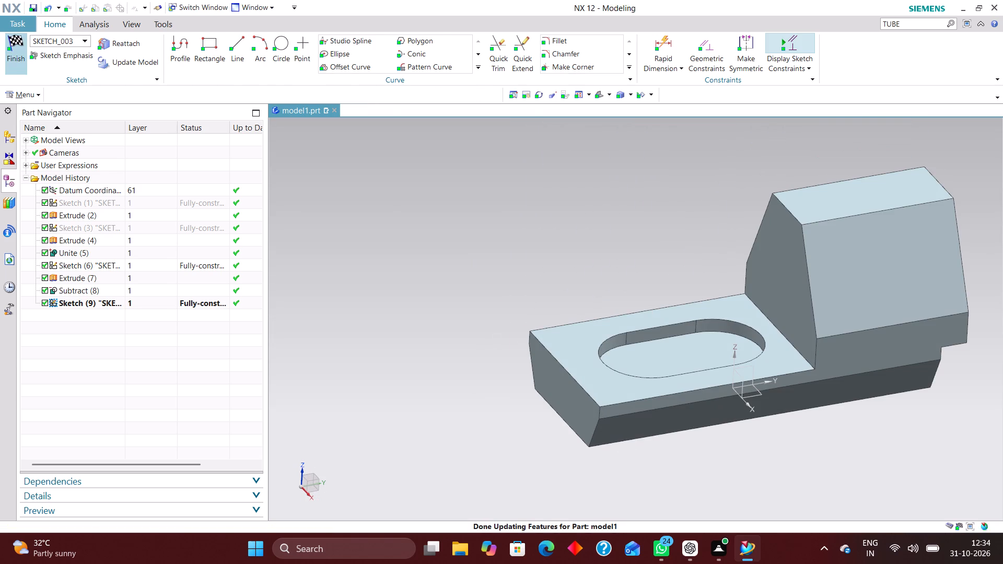
# Extrude the inner slot sketch from -39 mm to 65 mm as a separate body, with Boolean set to None.
pyautogui.click(149, 46)
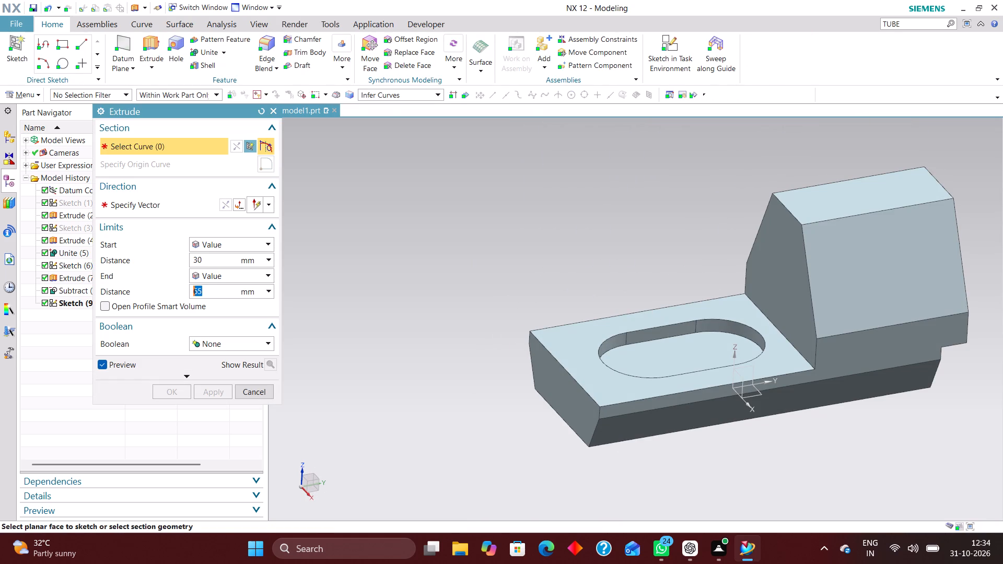
pyautogui.click(75, 302)
pyautogui.moveTo(681, 363); pyautogui.dragTo(687, 448)
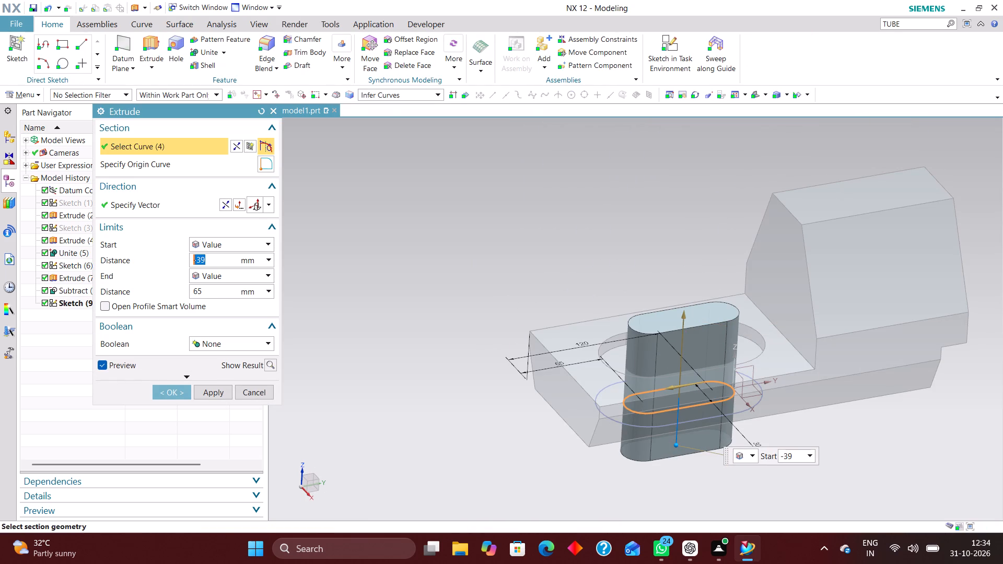
pyautogui.click(162, 394)
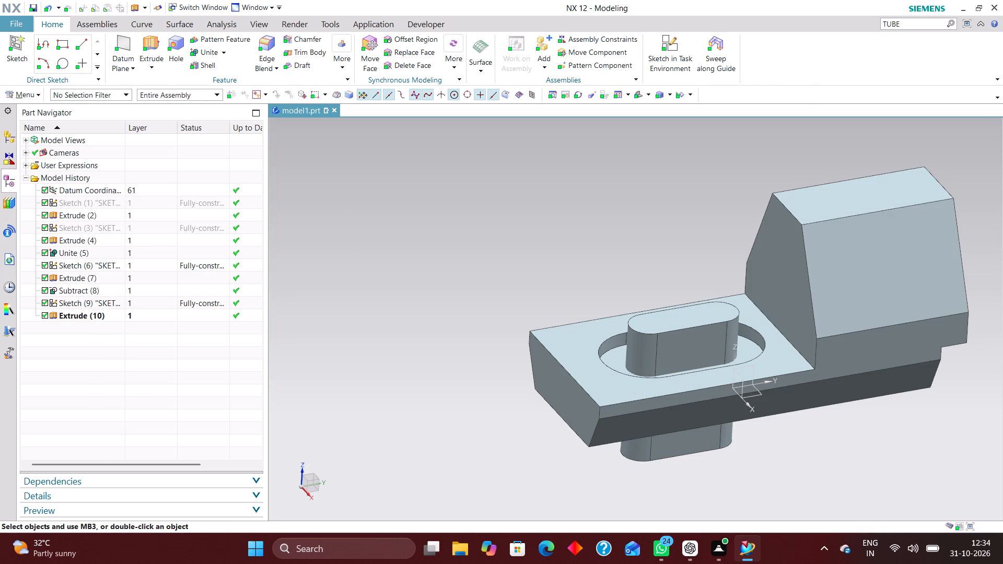
# Subtract the extruded inner slot body from the bracket body to cut a through slot in the pocket floor.
pyautogui.click(226, 53)
pyautogui.click(228, 77)
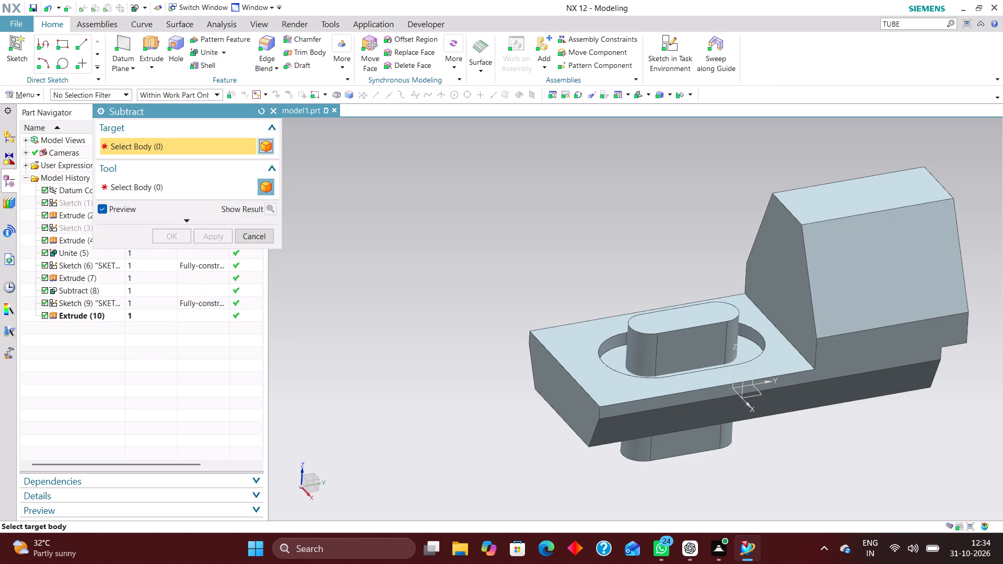
pyautogui.click(535, 354)
pyautogui.click(642, 344)
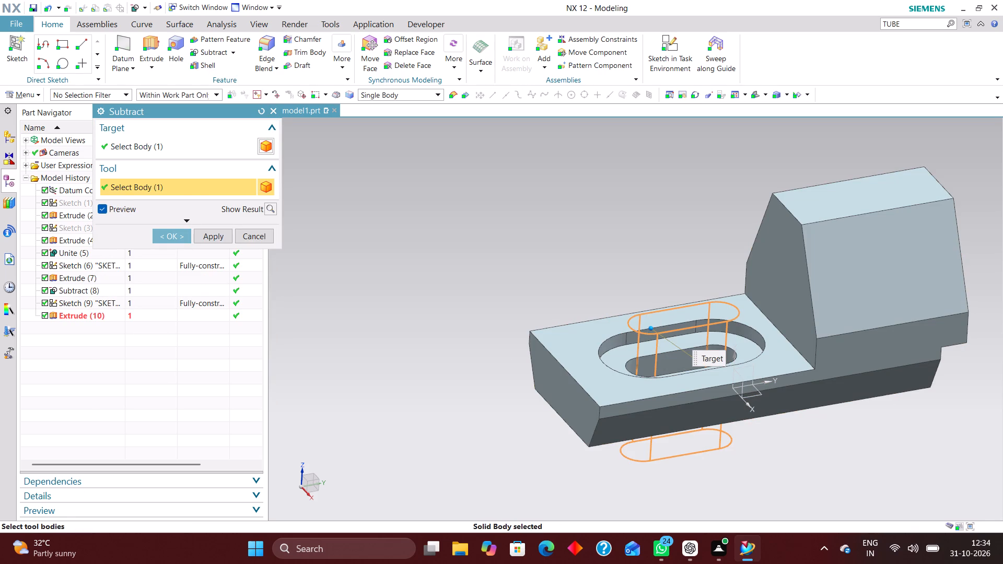
pyautogui.click(177, 235)
# Examine the pocket and through slot from several angles, ending in the isometric view.
pyautogui.moveTo(503, 264); pyautogui.dragTo(501, 285, button='middle')
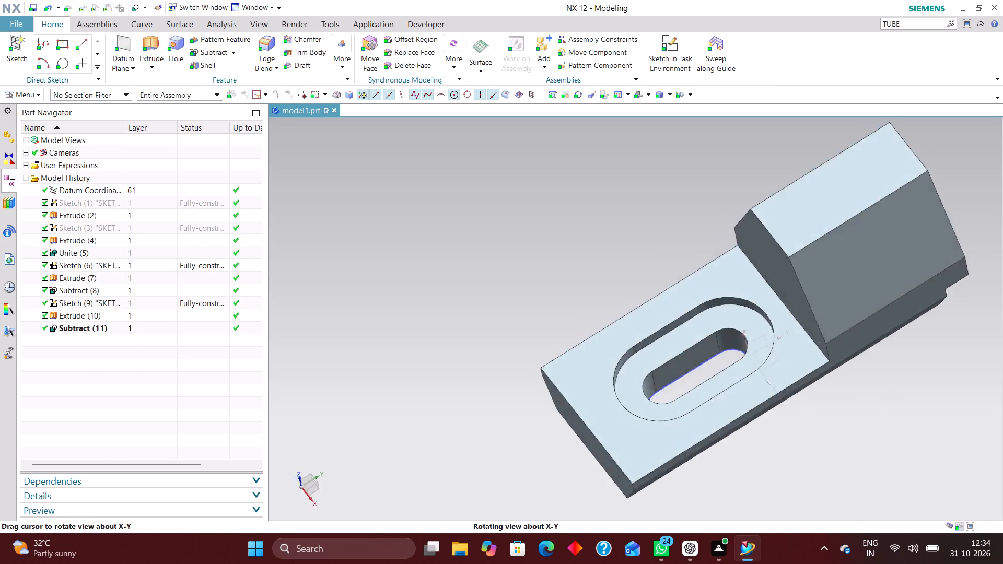
pyautogui.moveTo(501, 285); pyautogui.dragTo(553, 351, button='middle')
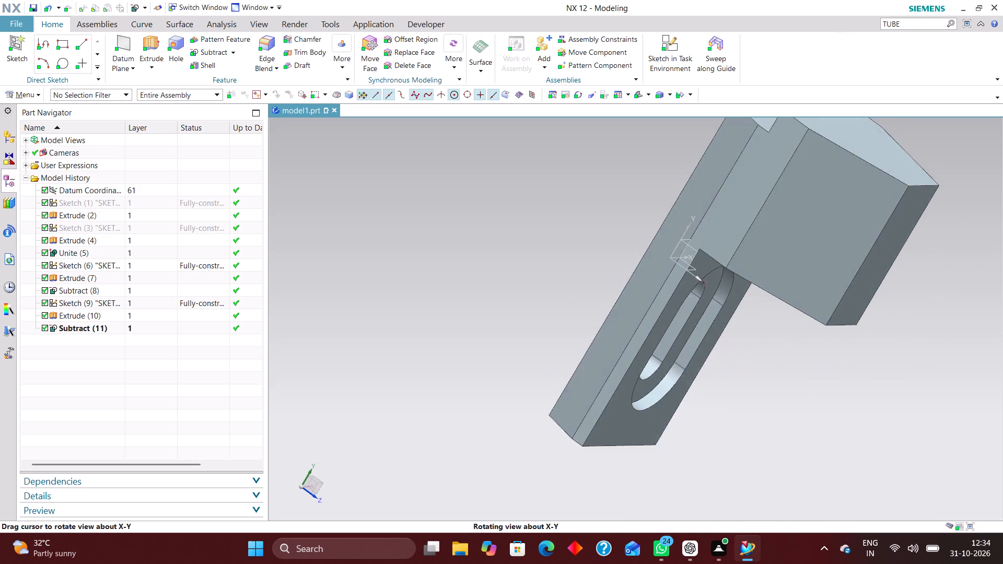
pyautogui.moveTo(553, 351); pyautogui.dragTo(510, 262, button='middle')
pyautogui.scroll(1, 528, 303)
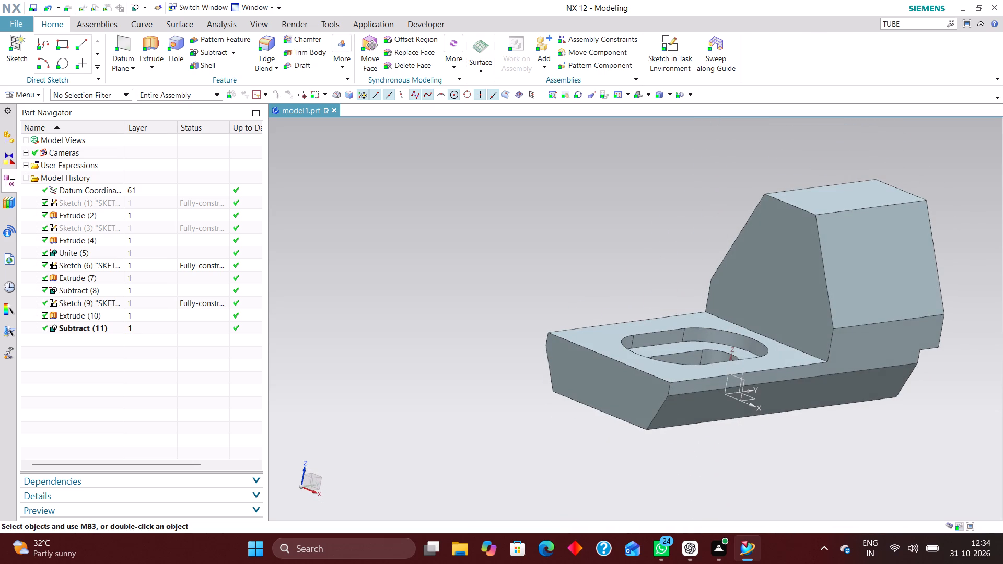
pyautogui.click(640, 91)
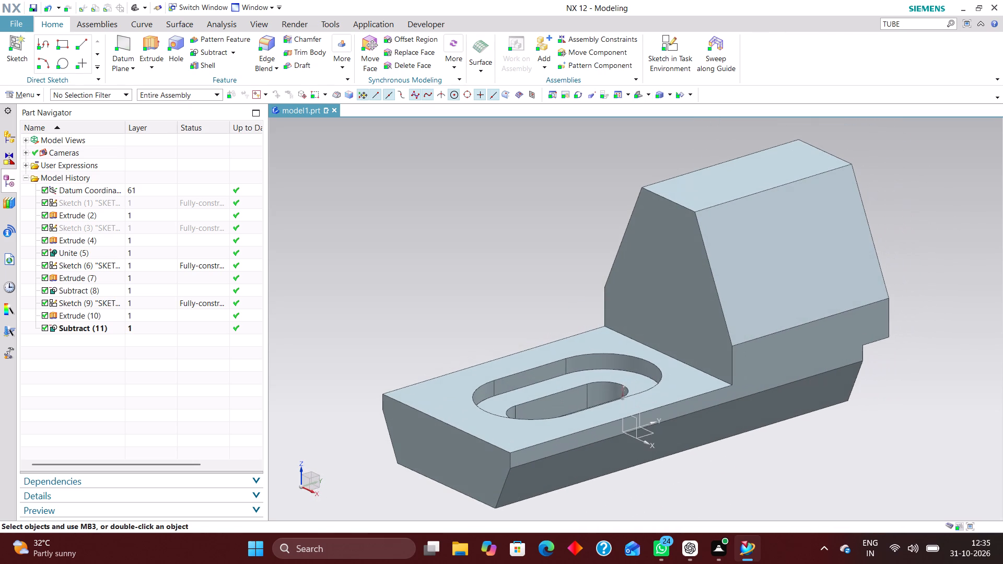
pyautogui.press('End')
pyautogui.press('End')
pyautogui.press('End')
pyautogui.press('End')
pyautogui.press('End')
pyautogui.press('End')
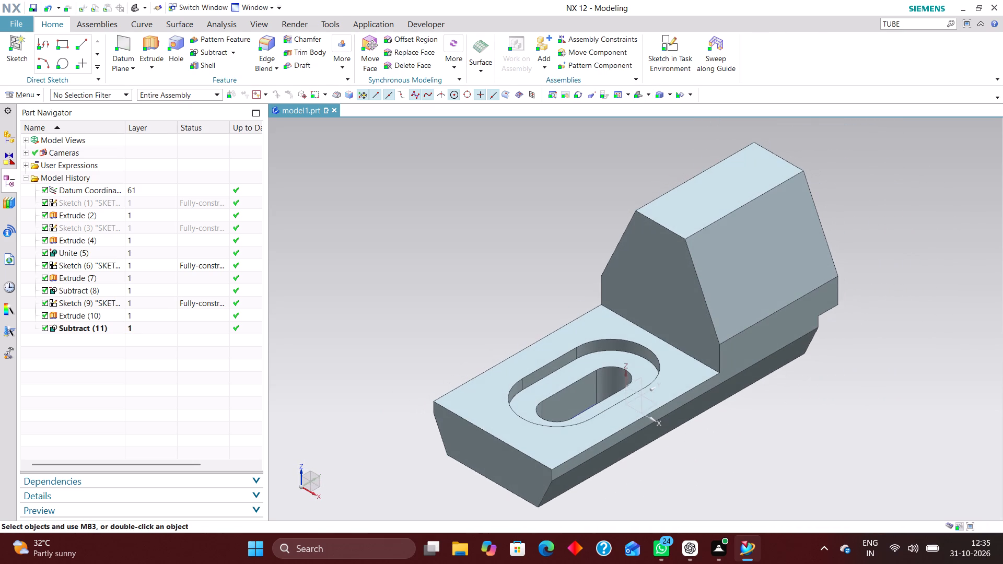
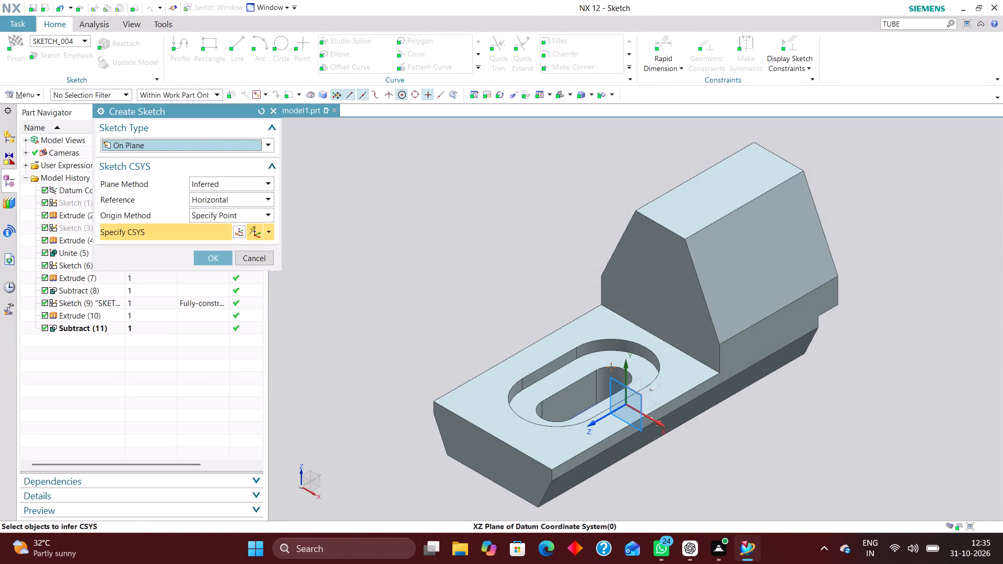
# Create a sketch on the XZ plane of the datum coordinate system and finish it without drawing any curves.
pyautogui.click(640, 402)
pyautogui.click(214, 256)
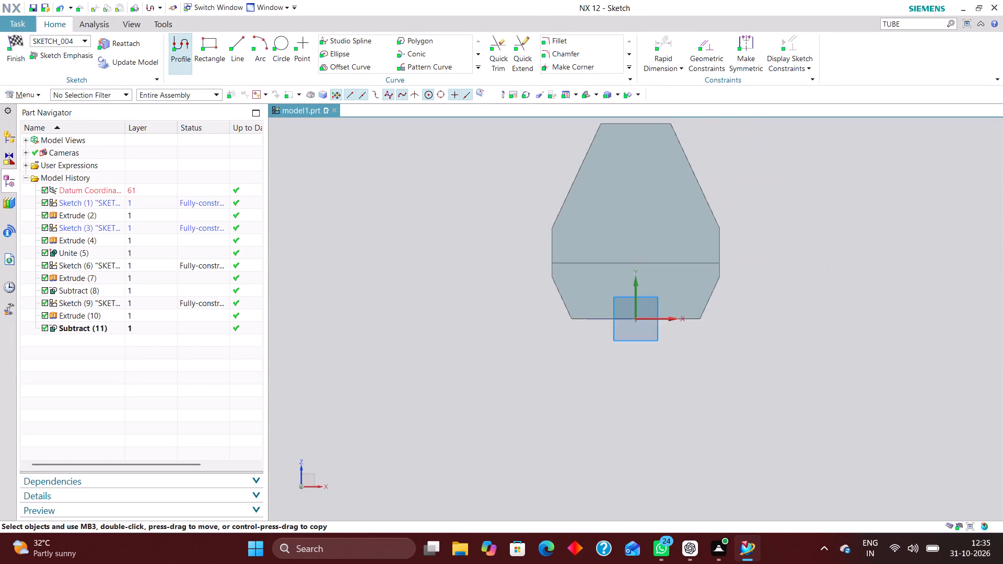
pyautogui.scroll(-5, 579, 407)
pyautogui.scroll(6, 593, 344)
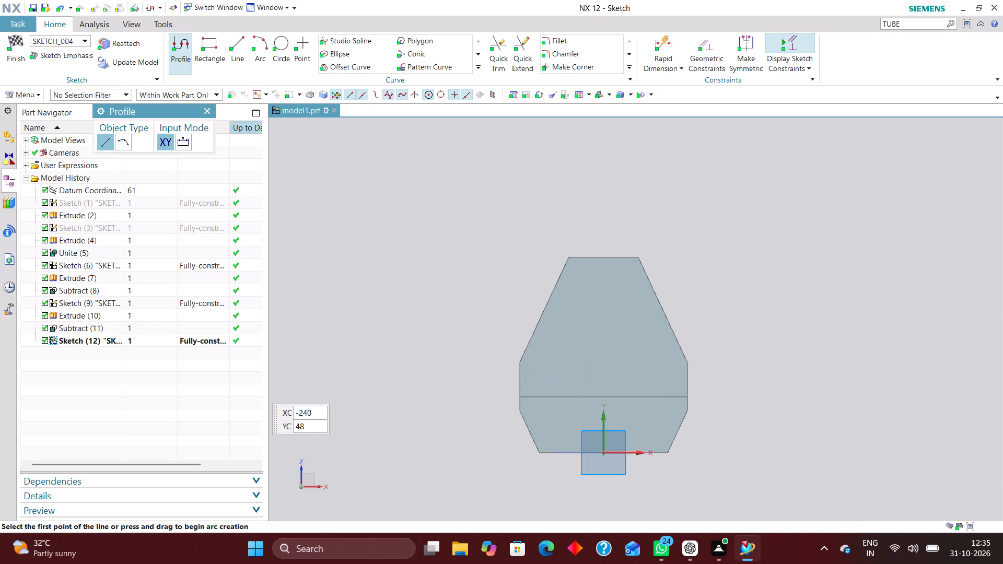
pyautogui.click(208, 107)
pyautogui.click(17, 45)
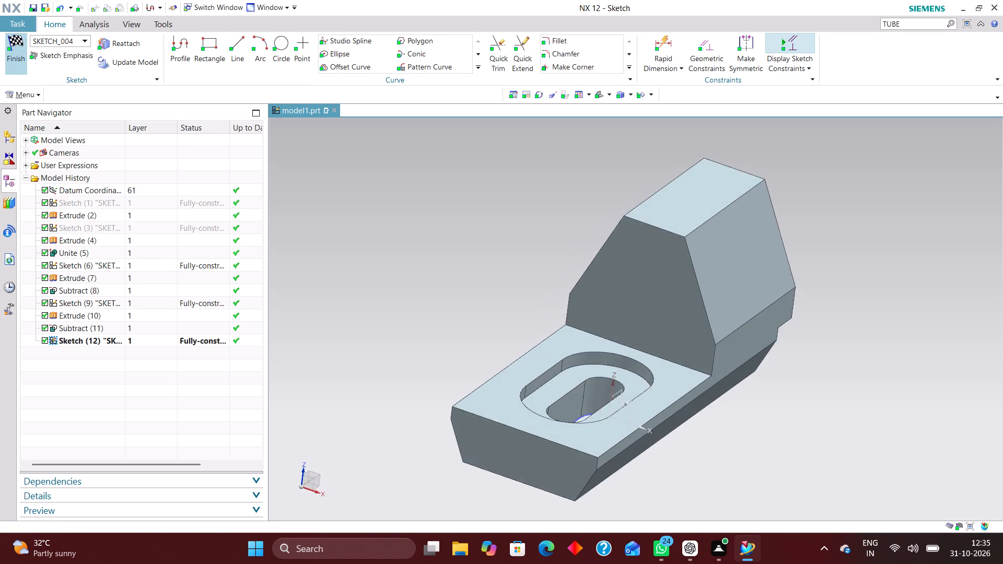
# Set the top width in the upright block's profile sketch to 80 mm and finish the sketch.
pyautogui.click(144, 231)
pyautogui.rightClick(144, 229)
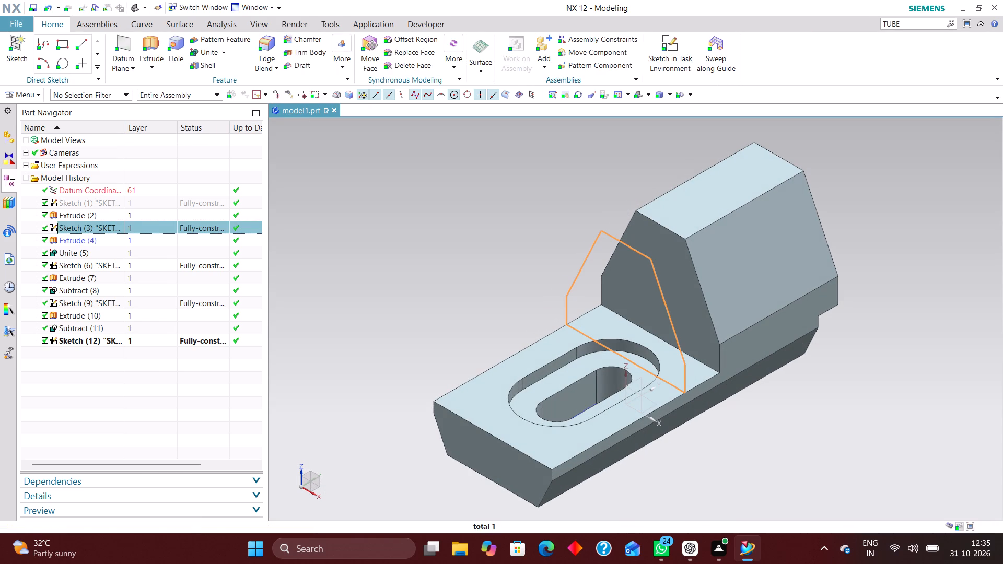
pyautogui.click(190, 254)
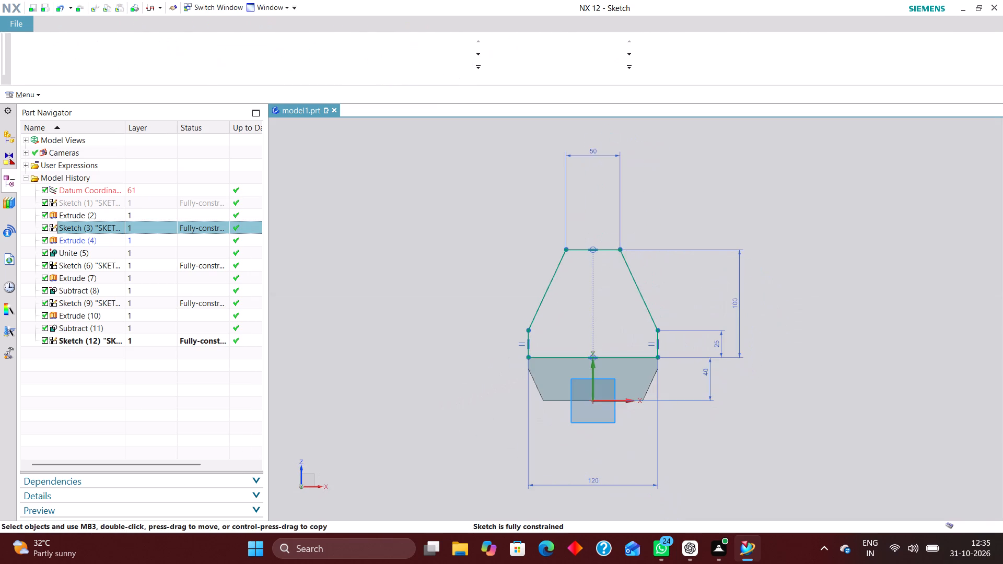
pyautogui.scroll(4, 588, 154)
pyautogui.doubleClick(602, 158)
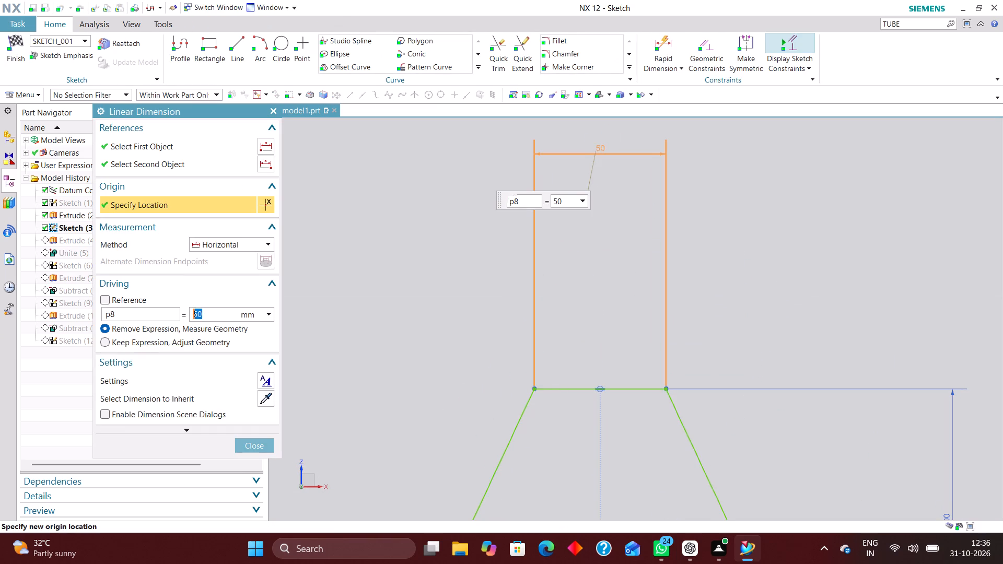
pyautogui.moveTo(570, 204); pyautogui.dragTo(530, 206)
pyautogui.write('80')
pyautogui.press('Return')
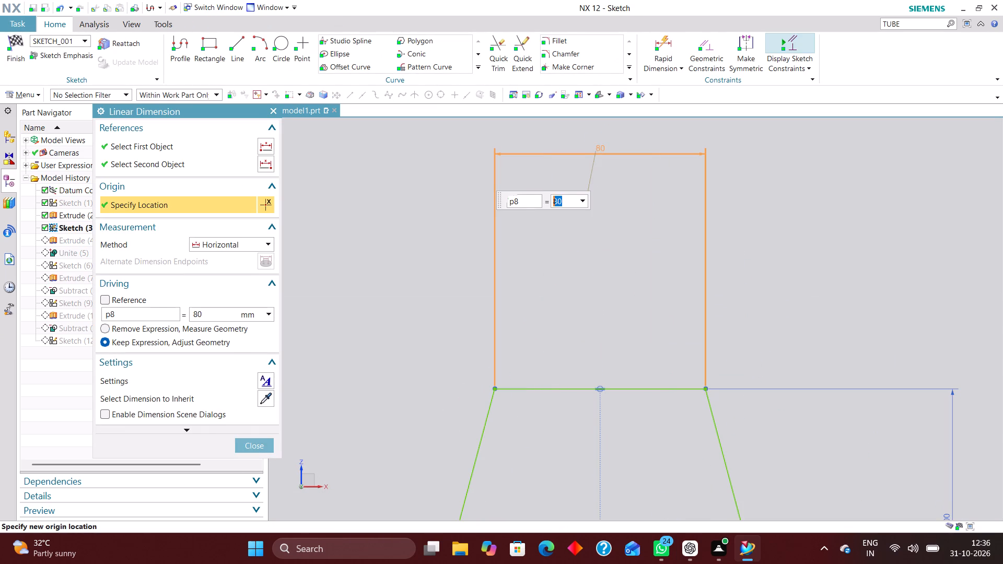
pyautogui.click(268, 438)
pyautogui.click(262, 449)
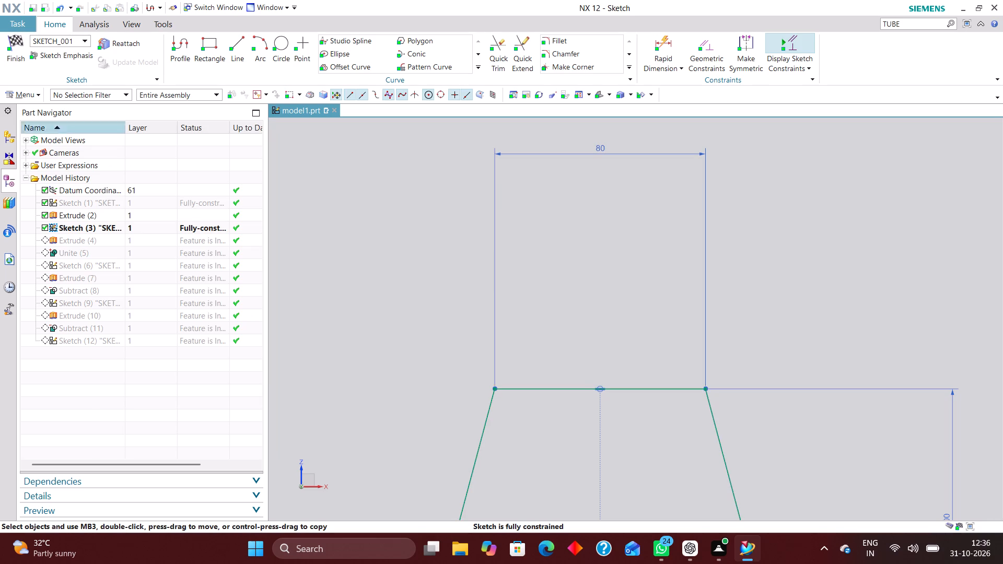
pyautogui.click(19, 44)
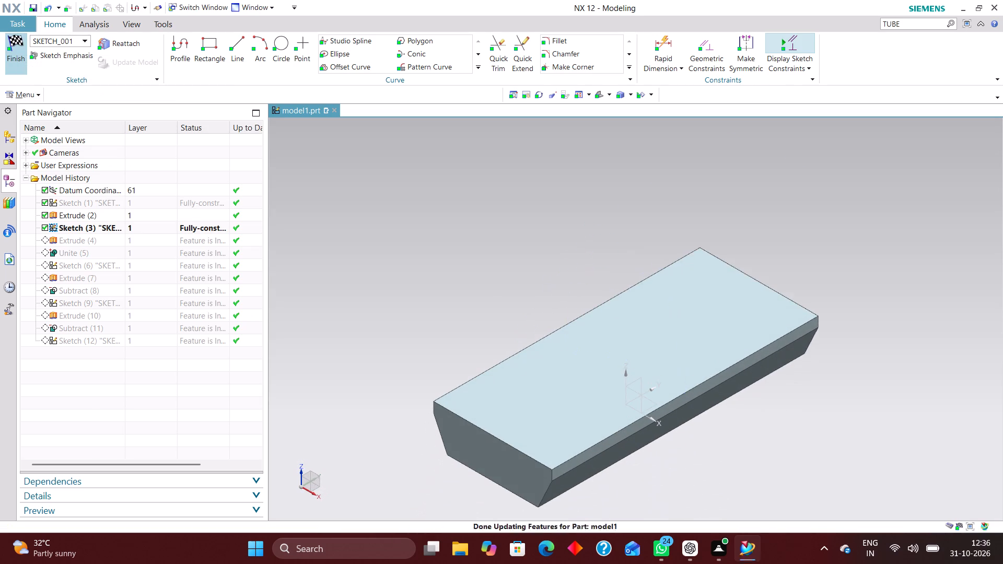
# Examine the updated upright block and its junction with the slotted base.
pyautogui.scroll(5, 830, 354)
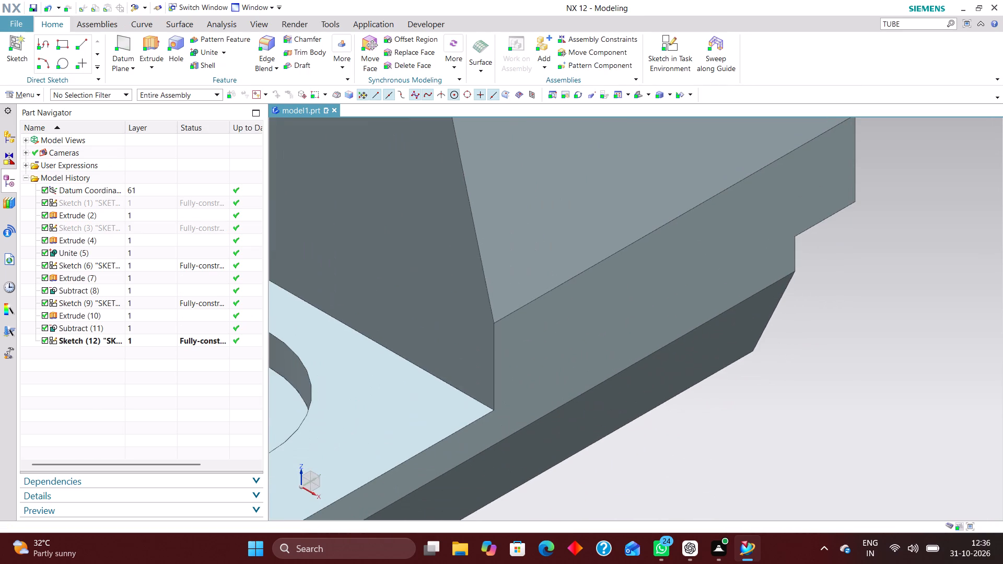
pyautogui.scroll(-5, 834, 363)
pyautogui.scroll(3, 792, 290)
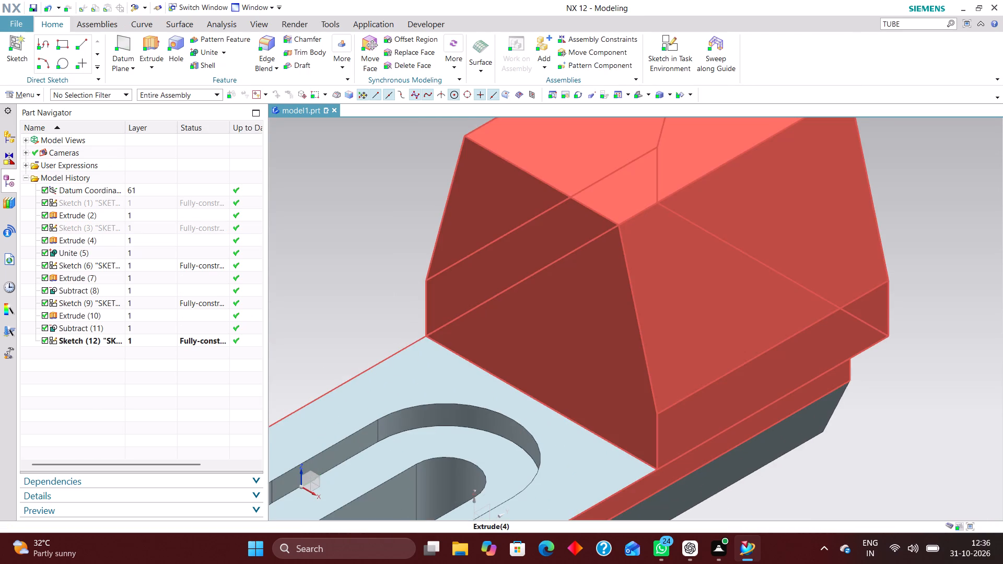
pyautogui.scroll(-4, 959, 433)
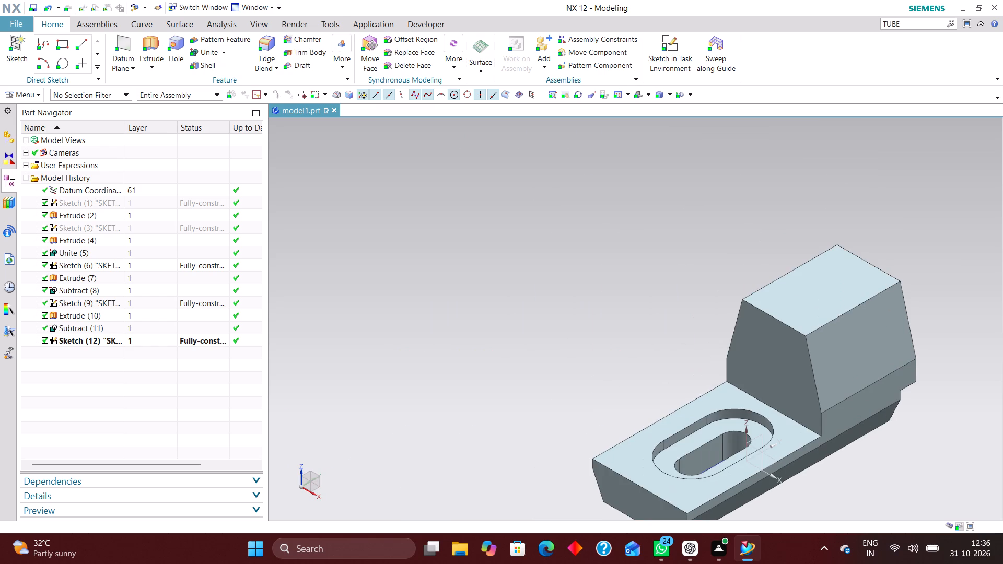
pyautogui.scroll(3, 934, 430)
pyautogui.scroll(-3, 856, 371)
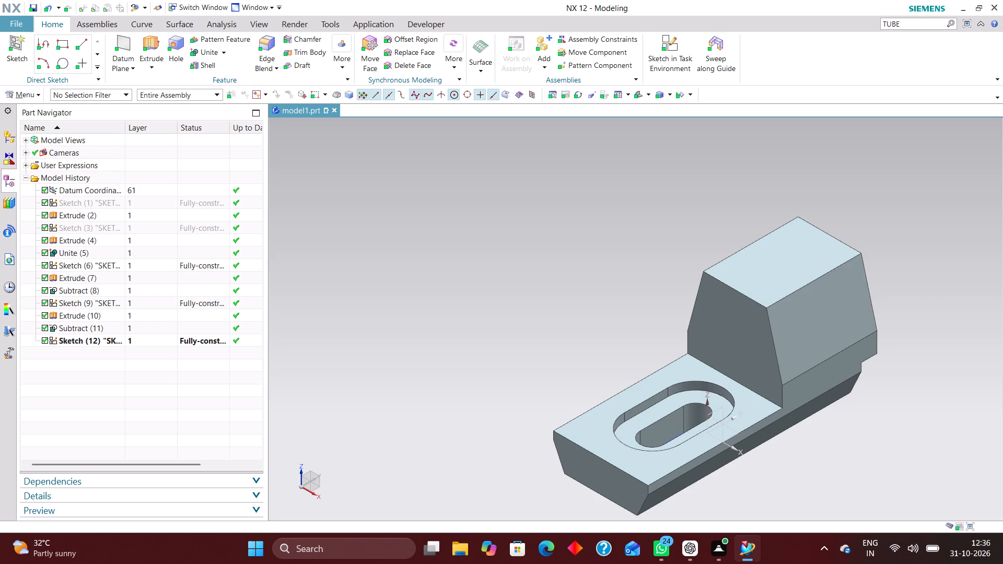
pyautogui.scroll(2, 929, 421)
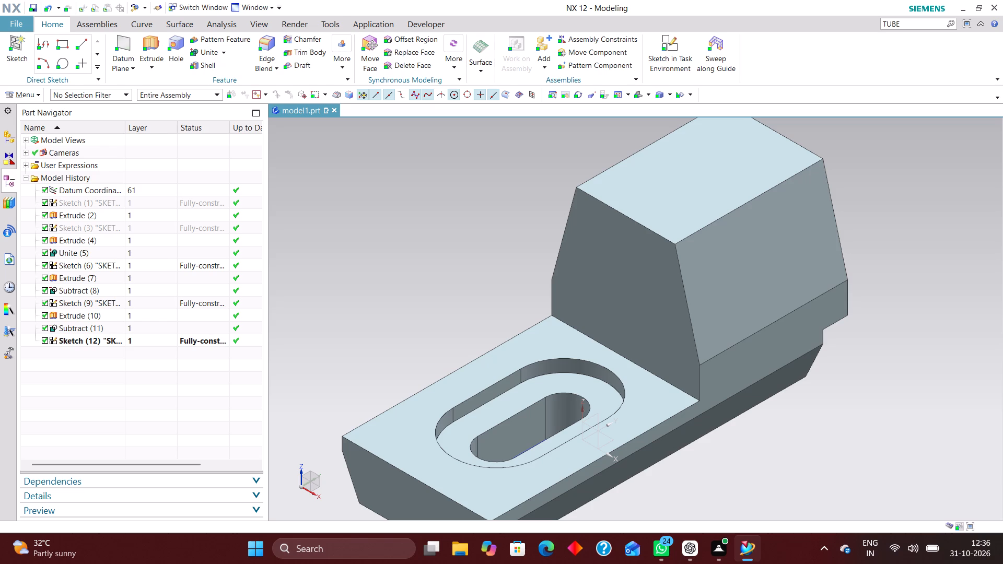
pyautogui.scroll(-4, 877, 337)
pyautogui.scroll(3, 859, 357)
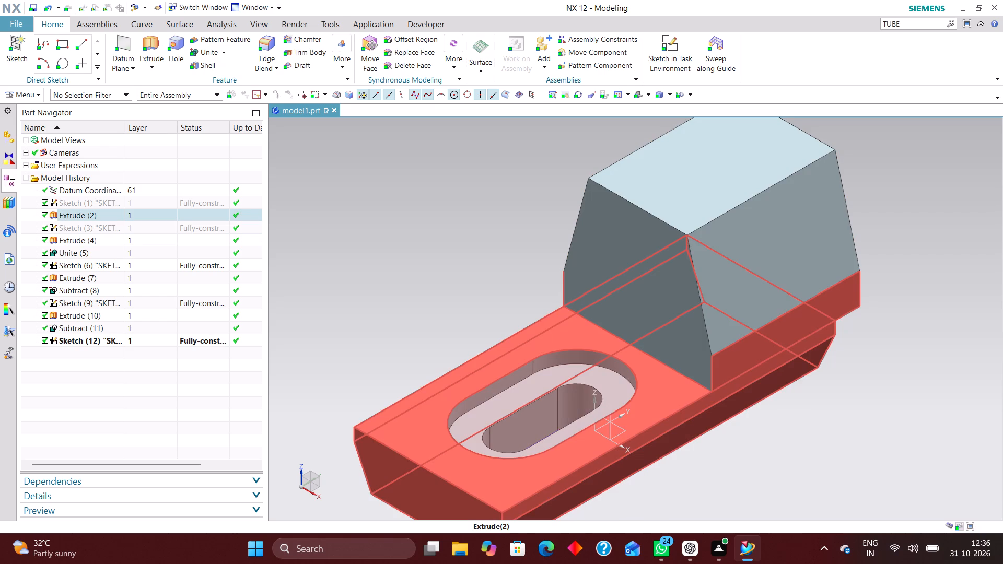
# Reopen the upright block's profile sketch to review its shape and dimensions, and close it unchanged.
pyautogui.click(145, 228)
pyautogui.rightClick(143, 228)
pyautogui.click(188, 253)
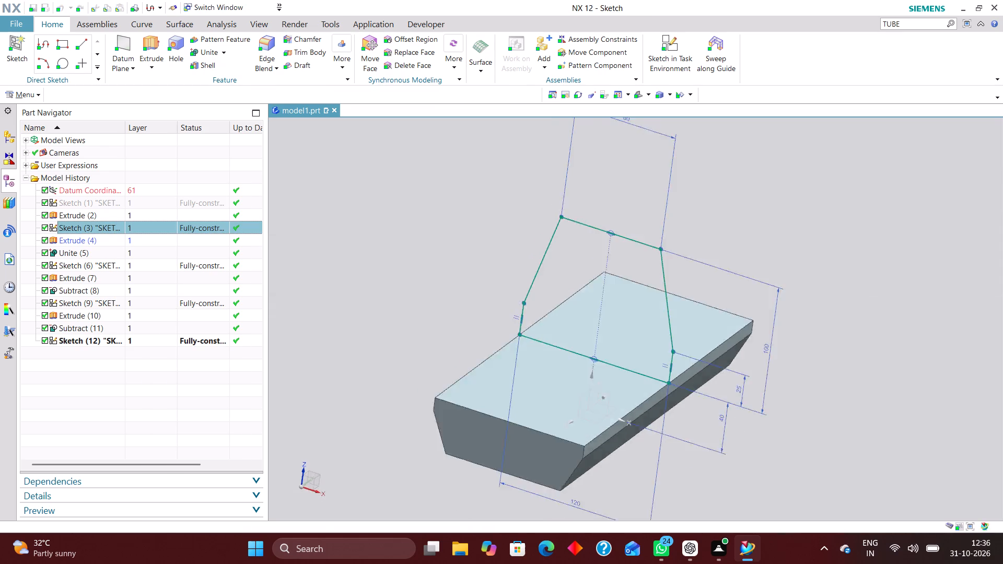
pyautogui.scroll(2, 722, 287)
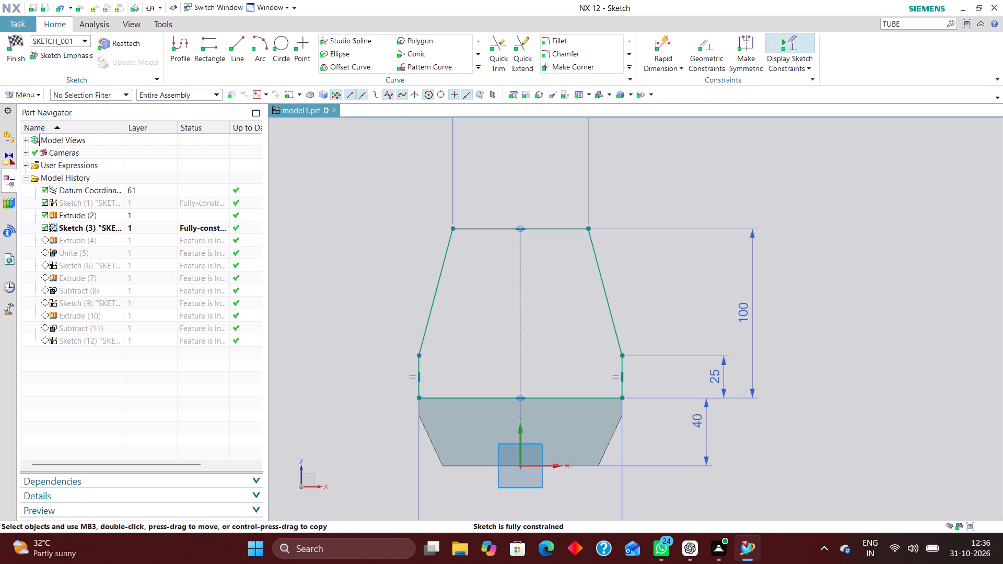
pyautogui.click(19, 38)
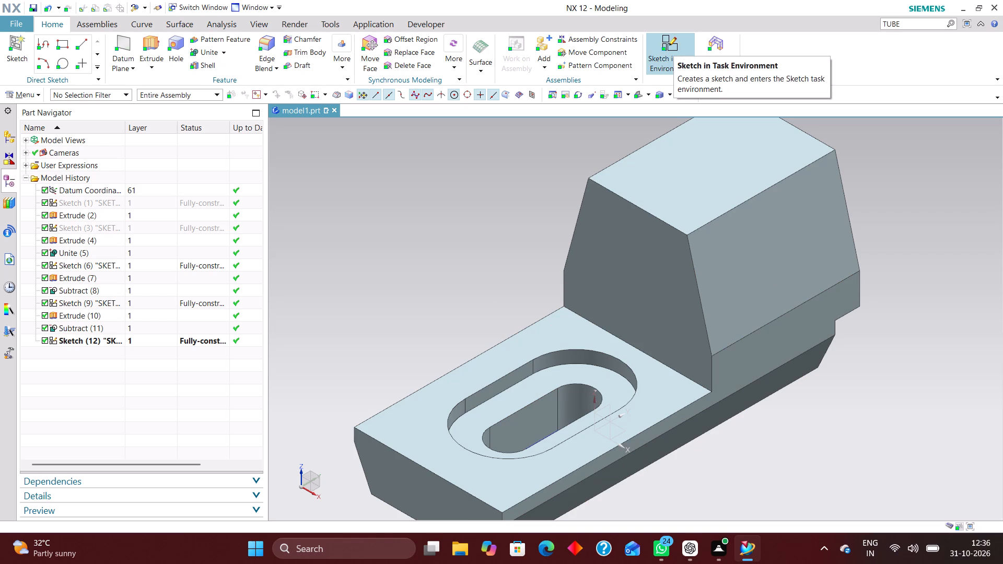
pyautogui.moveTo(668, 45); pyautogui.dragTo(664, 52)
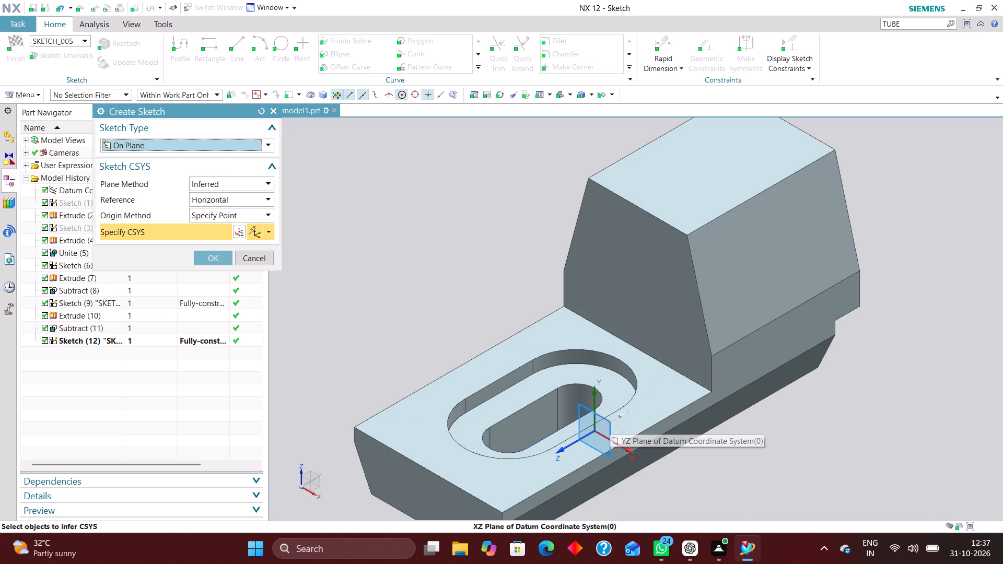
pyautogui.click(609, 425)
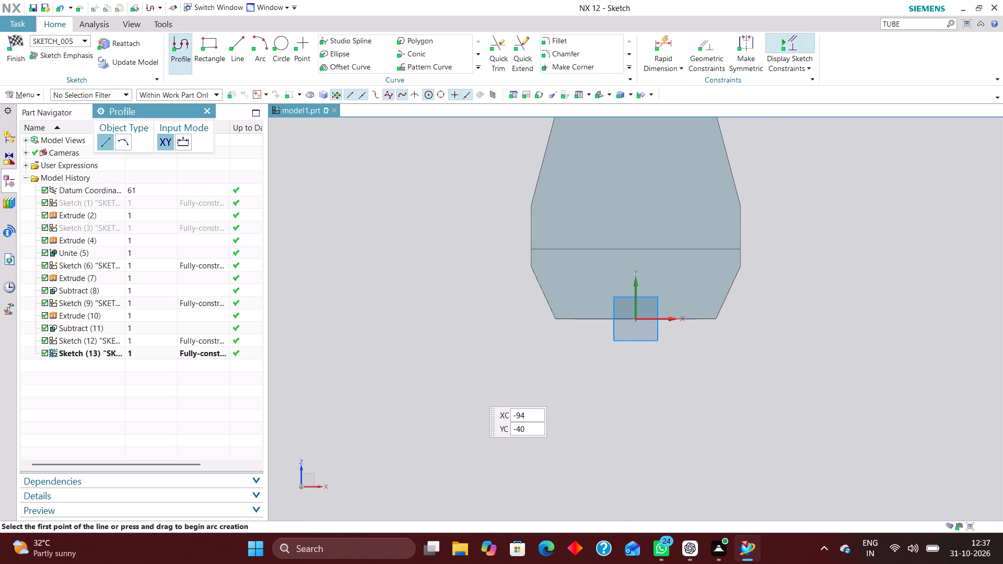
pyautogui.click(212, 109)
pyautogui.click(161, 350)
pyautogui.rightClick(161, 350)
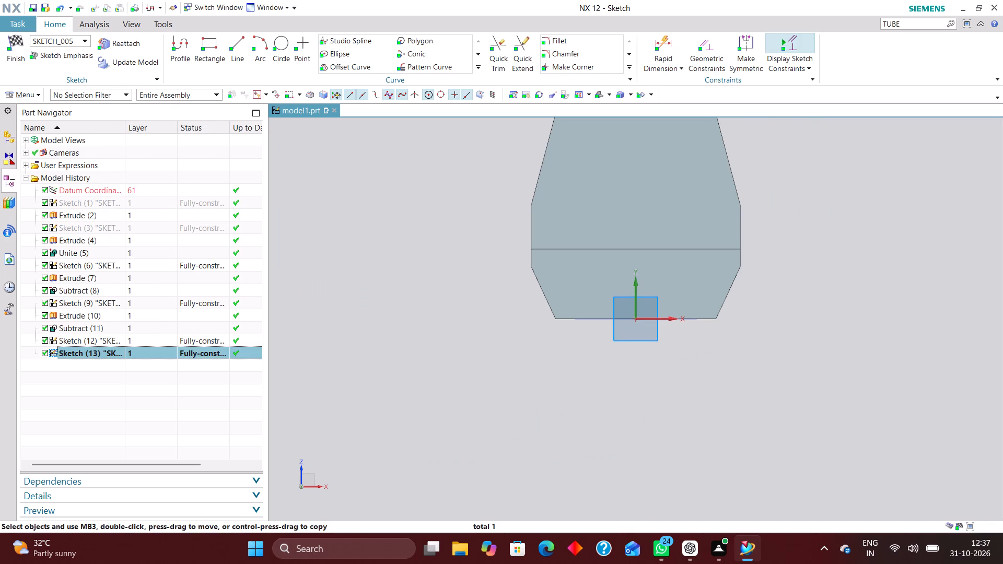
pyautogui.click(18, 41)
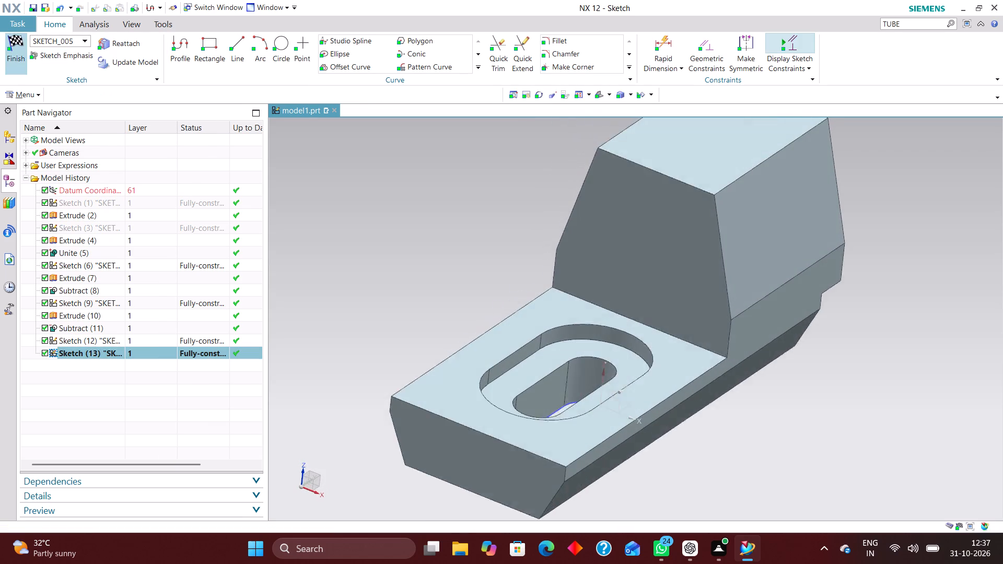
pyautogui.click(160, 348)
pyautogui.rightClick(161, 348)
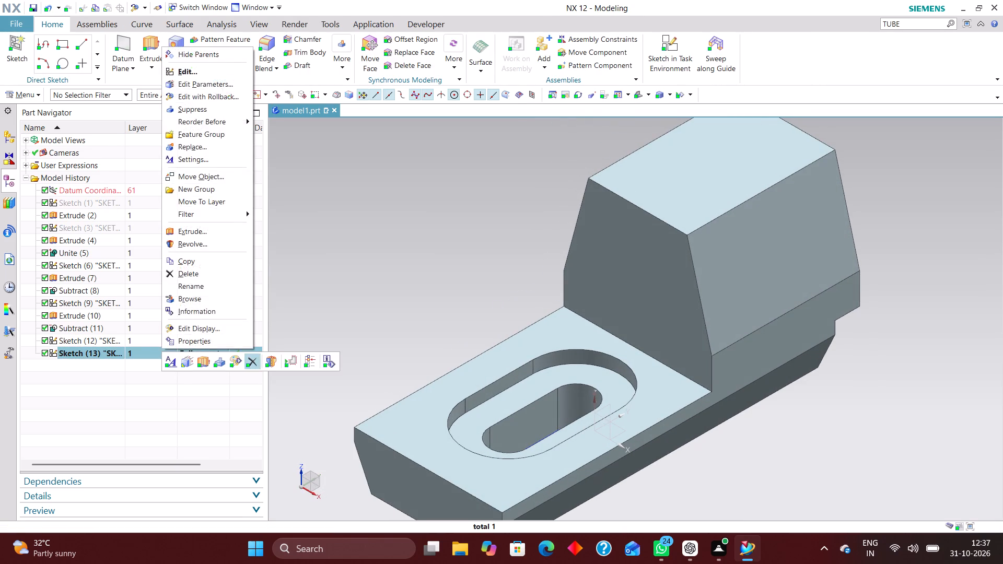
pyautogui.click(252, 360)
# Reopen the empty XZ-plane sketch with rollback and draw two parallel horizontal lines across the upper part of the upright block.
pyautogui.click(153, 341)
pyautogui.rightClick(153, 341)
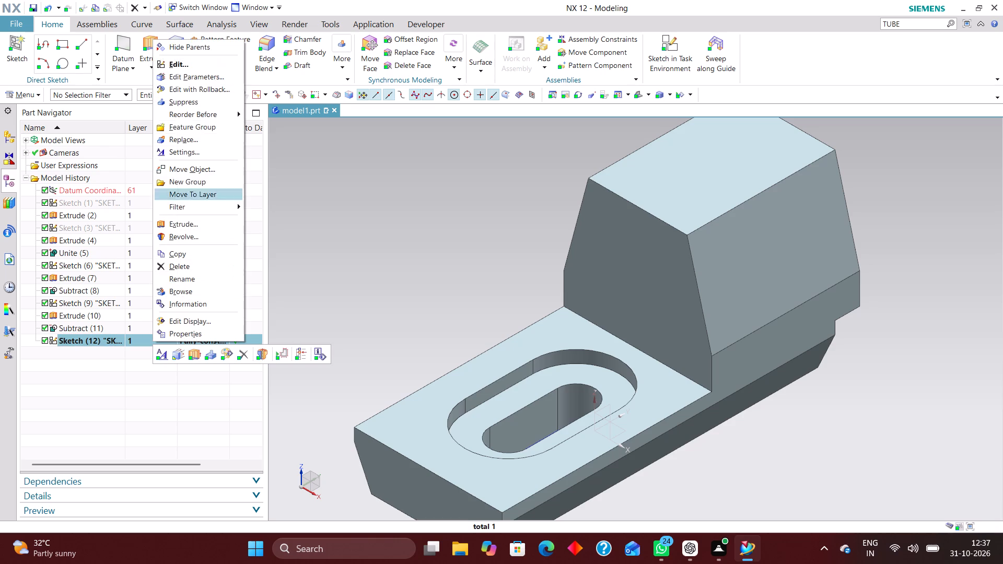
pyautogui.click(225, 90)
pyautogui.scroll(-2, 477, 380)
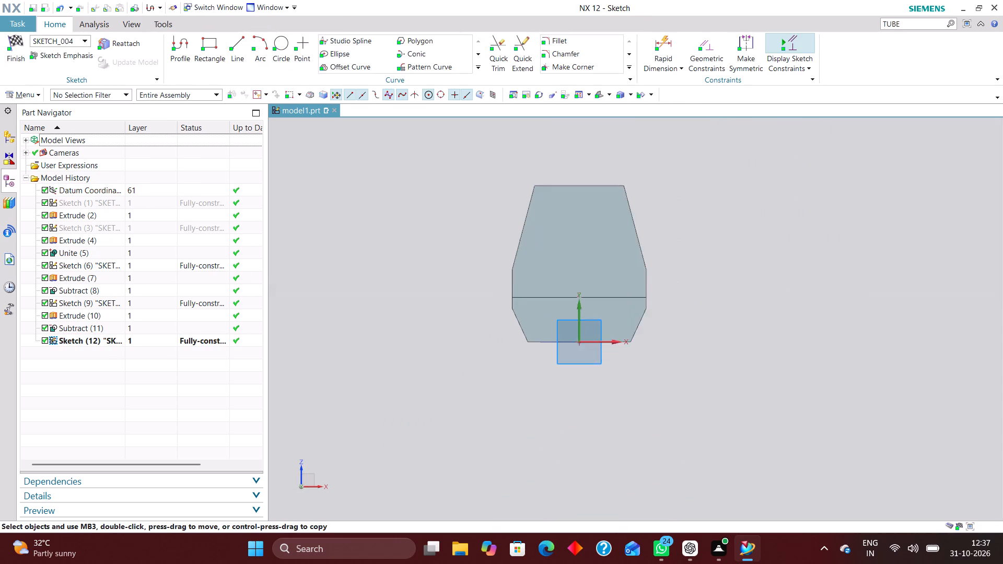
pyautogui.scroll(-1, 481, 387)
pyautogui.scroll(4, 565, 229)
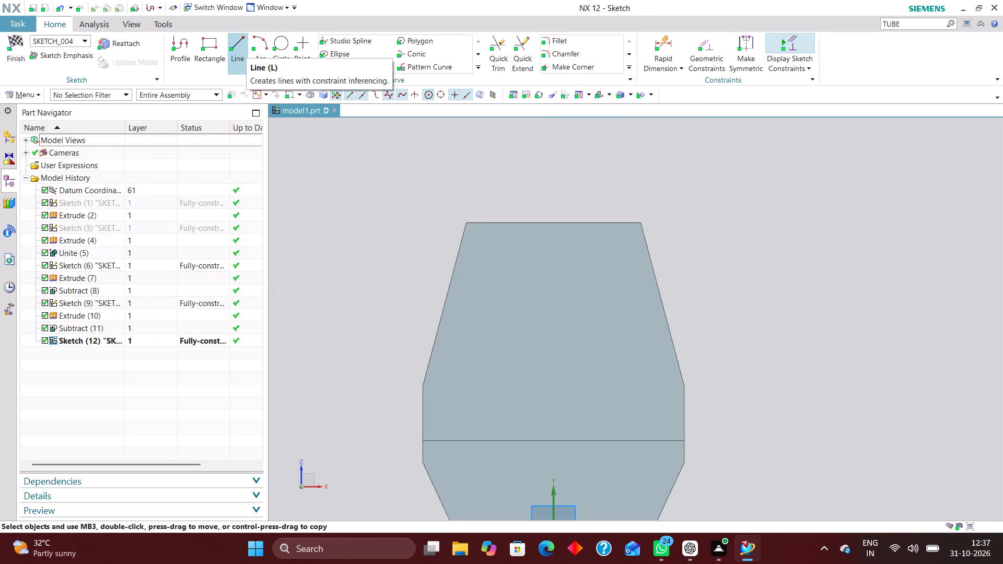
pyautogui.click(238, 49)
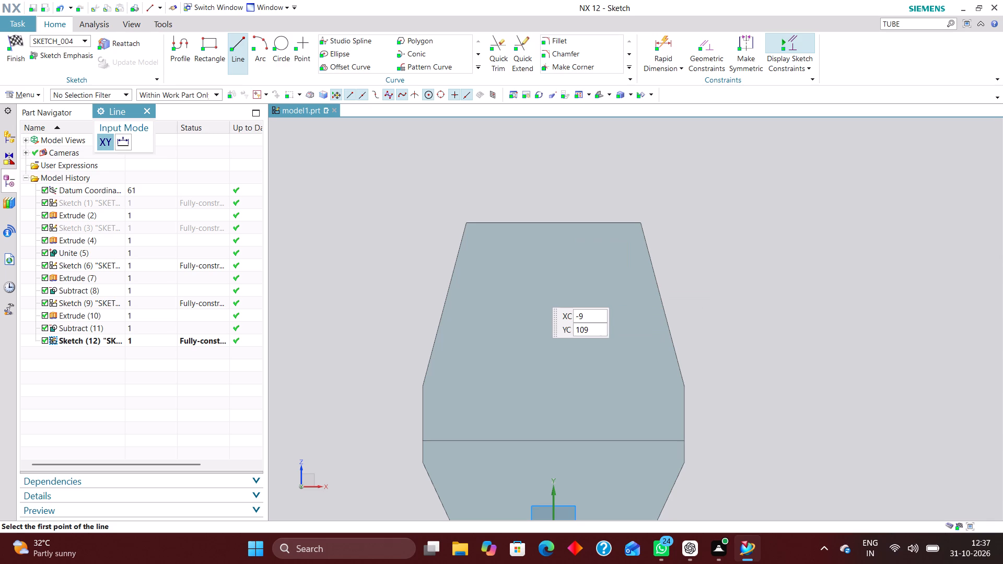
pyautogui.click(511, 270)
pyautogui.click(628, 271)
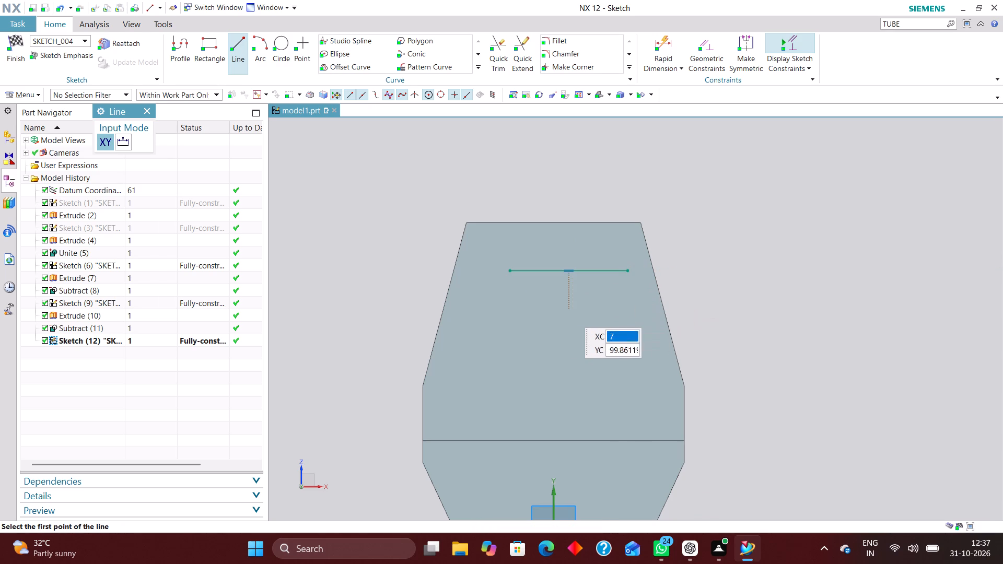
pyautogui.click(511, 316)
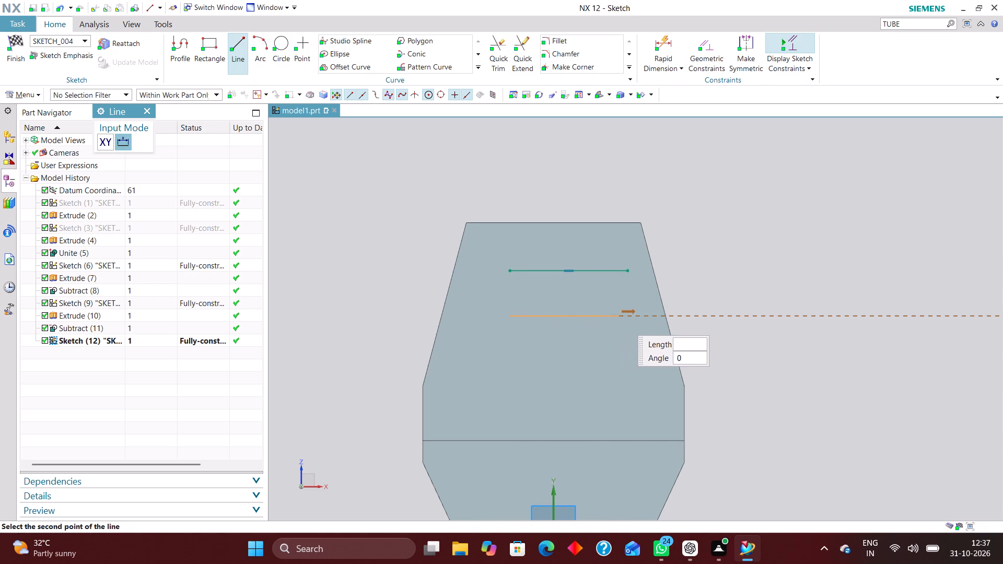
pyautogui.click(625, 312)
# Join both ends of the two horizontal lines with outward-bulging three-point arcs to close a round-ended slot profile.
pyautogui.click(259, 39)
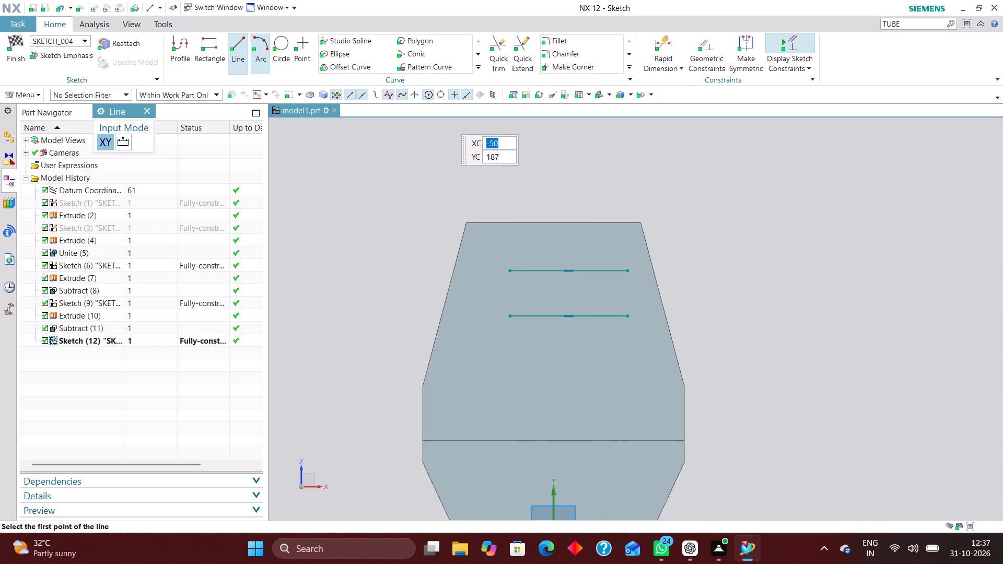
pyautogui.click(507, 269)
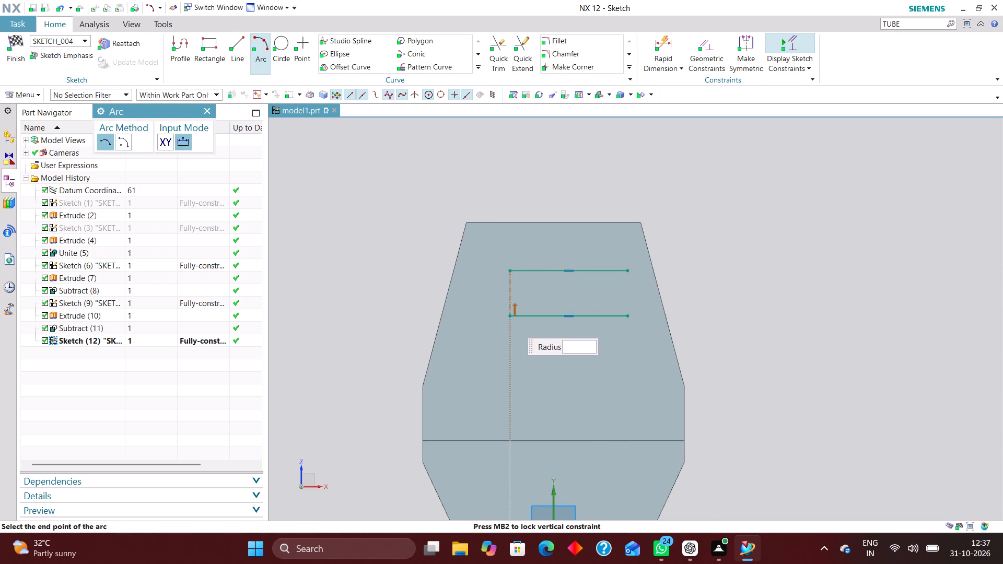
pyautogui.click(508, 316)
pyautogui.click(481, 298)
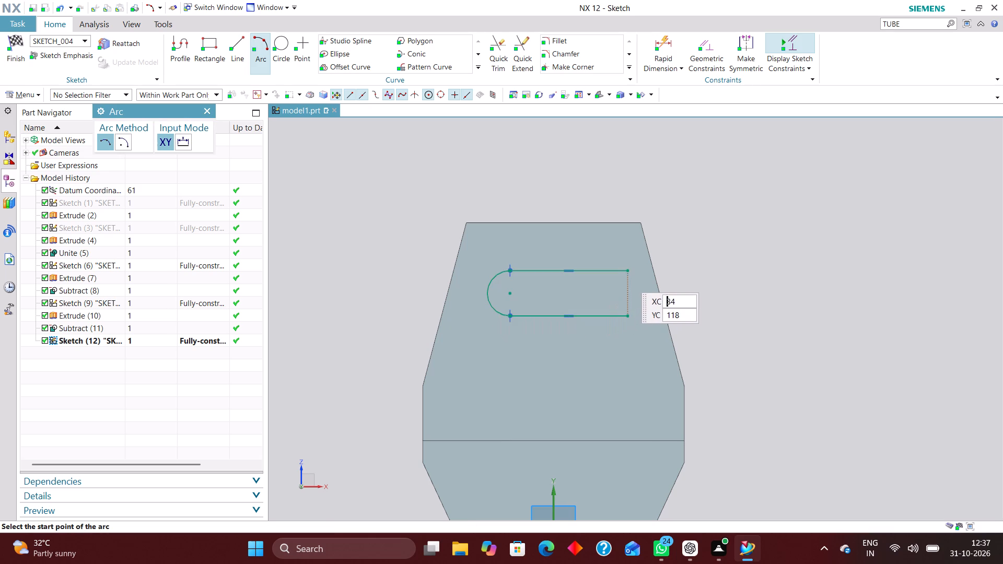
pyautogui.click(628, 273)
pyautogui.click(629, 318)
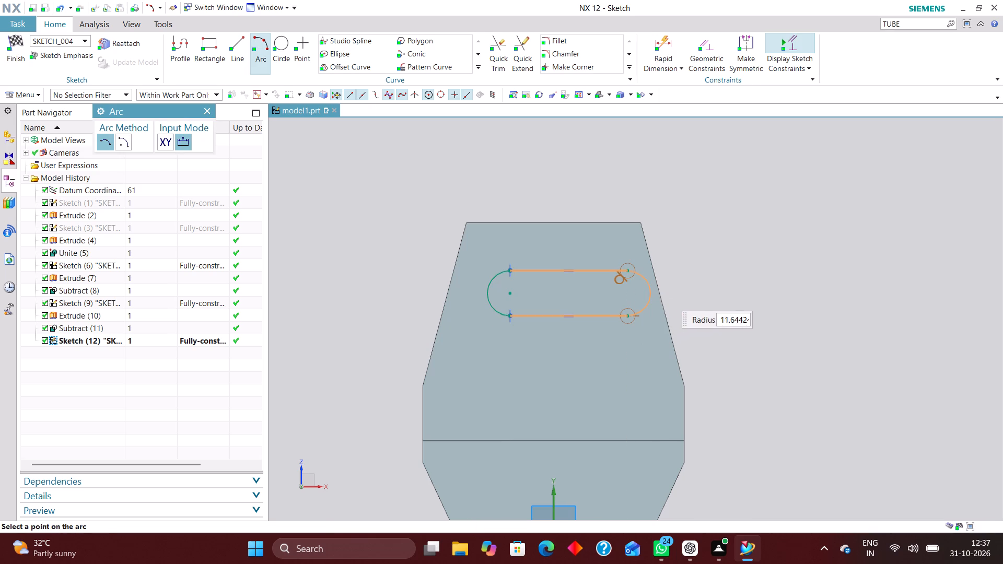
pyautogui.click(664, 293)
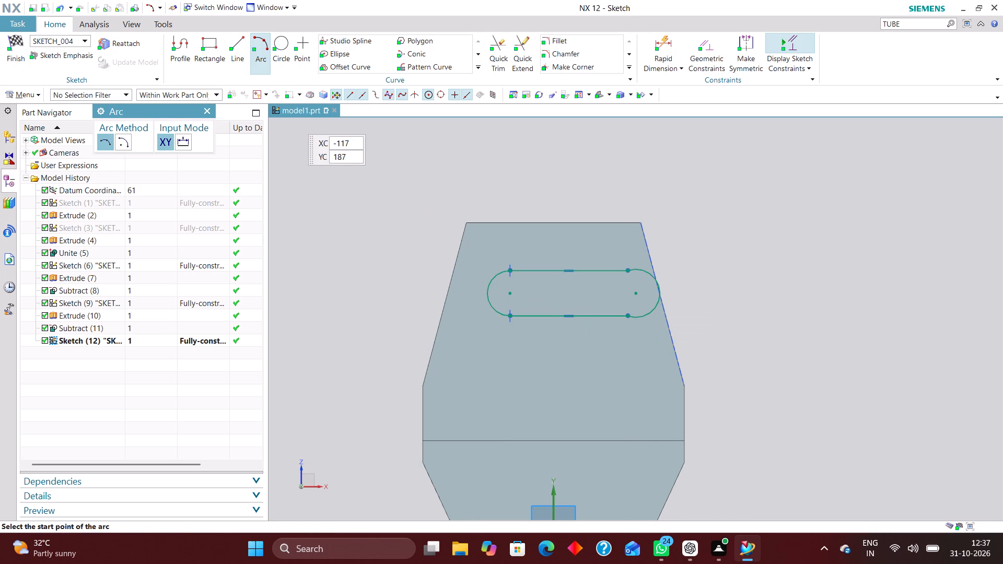
# Delete the slot profile's oversized right-end arc and redraw it as an outward-bulging three-point arc between the line ends.
pyautogui.click(211, 108)
pyautogui.scroll(3, 659, 288)
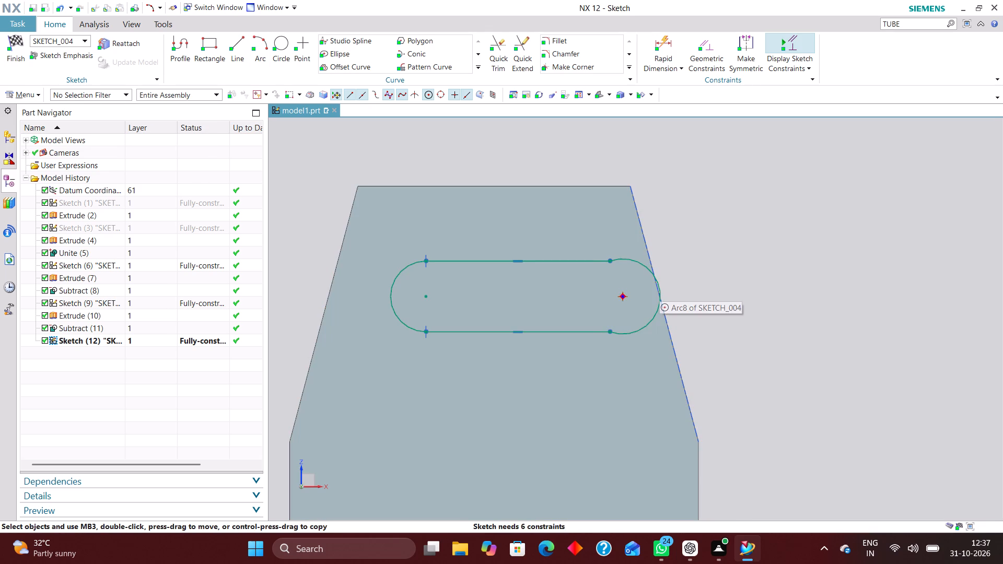
pyautogui.moveTo(648, 270); pyautogui.dragTo(623, 269, button='right')
pyautogui.click(262, 41)
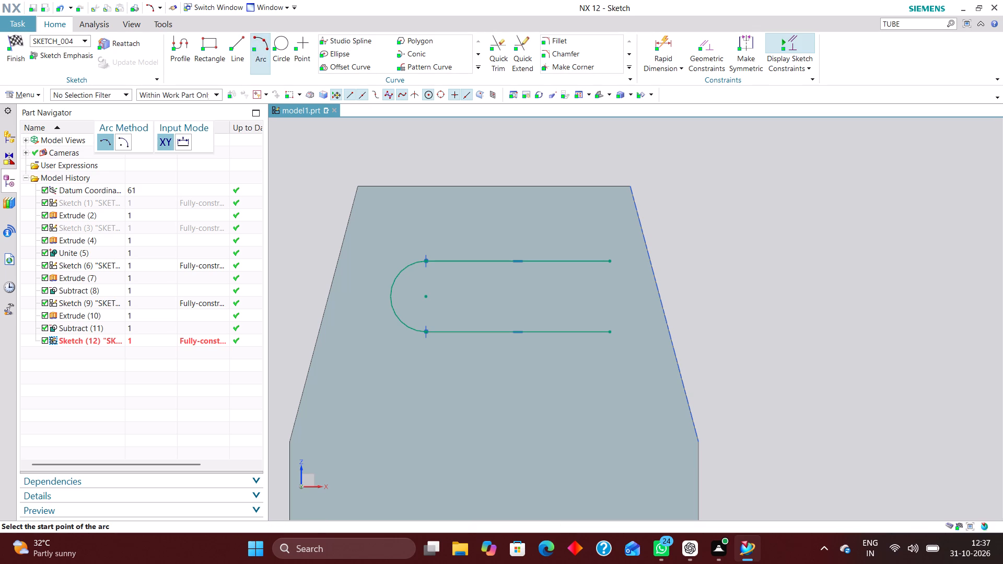
pyautogui.click(610, 261)
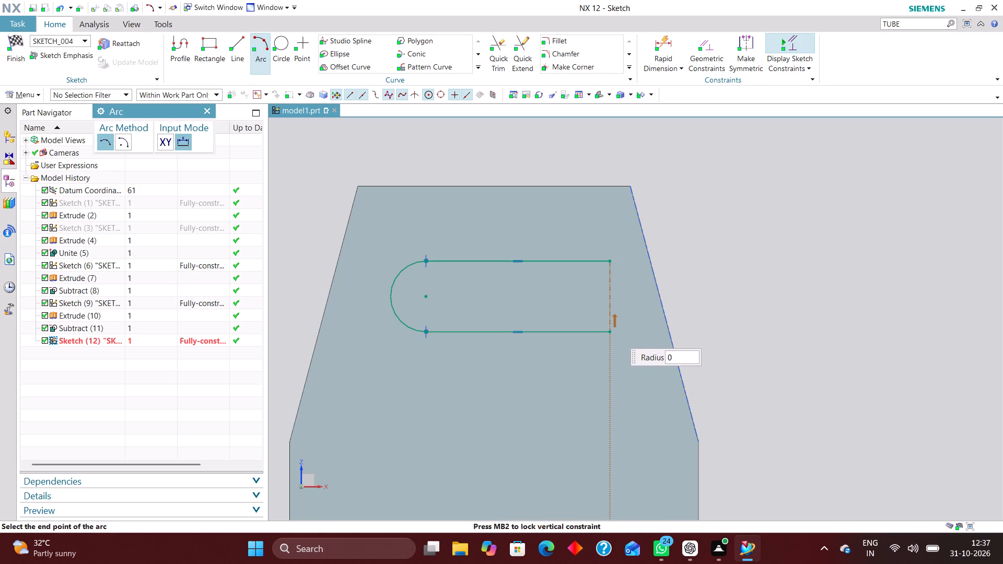
pyautogui.click(612, 334)
pyautogui.click(634, 301)
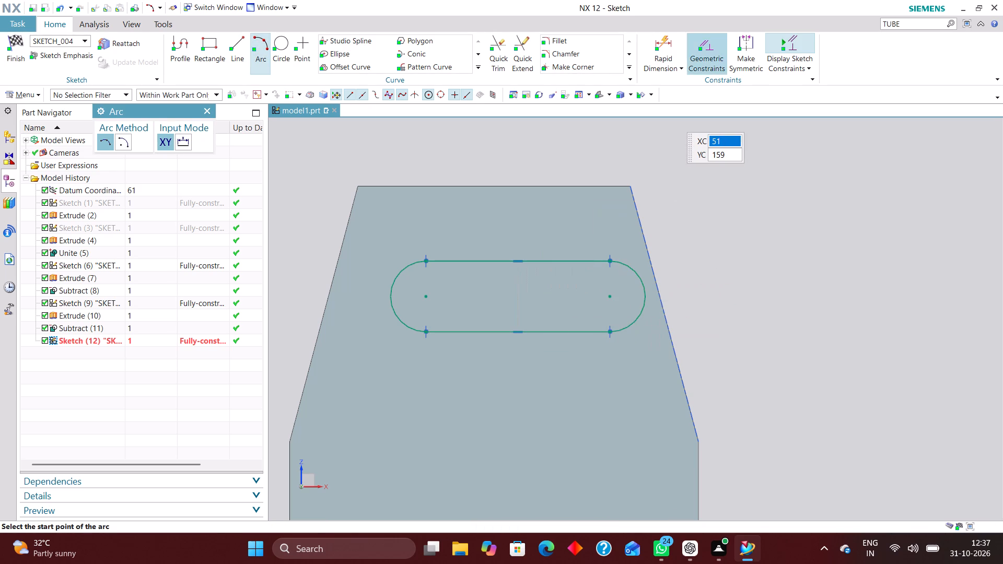
# Constrain the midpoint of the slot's lower line to lie on the sketch's vertical axis.
pyautogui.click(708, 49)
pyautogui.scroll(-3, 660, 221)
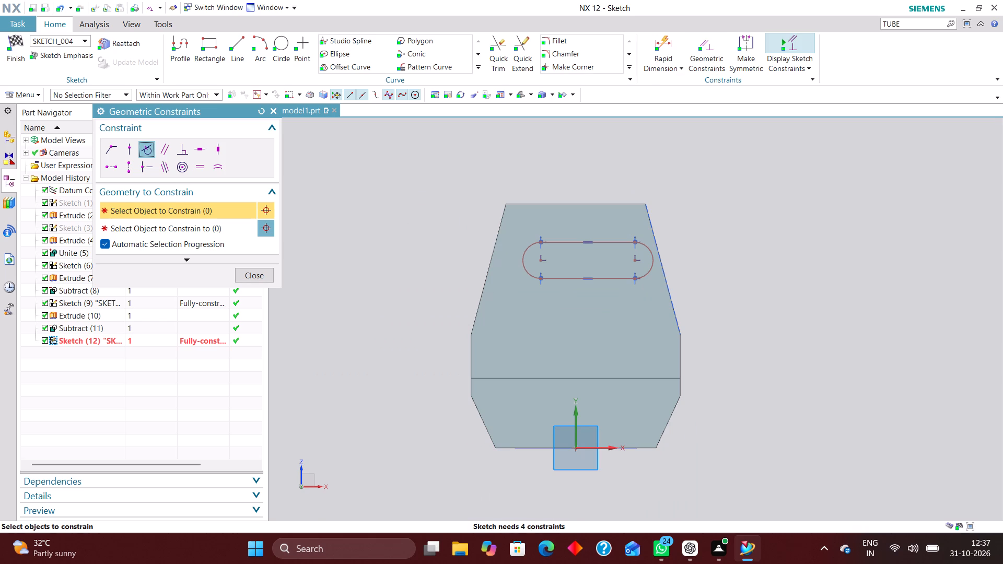
pyautogui.click(131, 148)
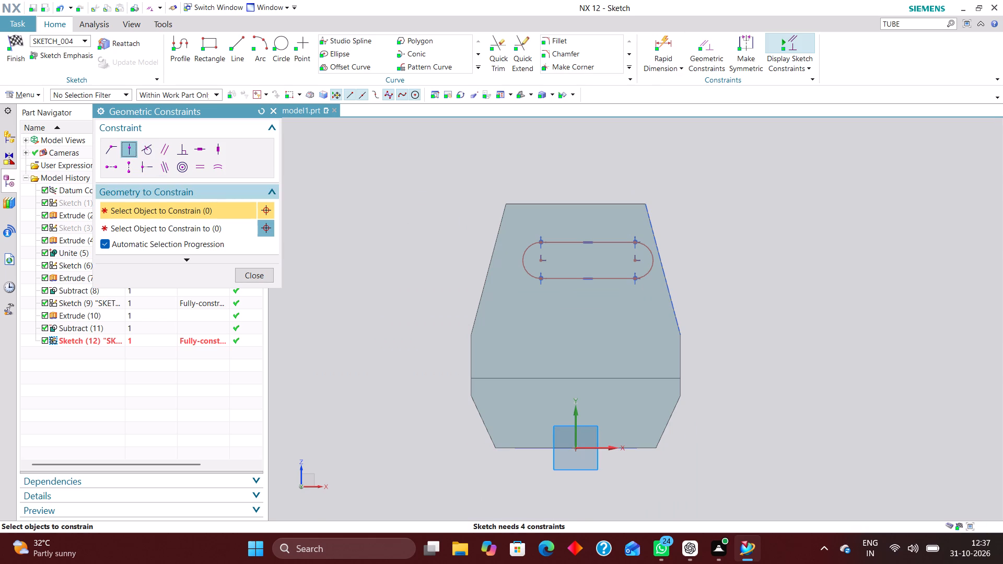
pyautogui.click(589, 276)
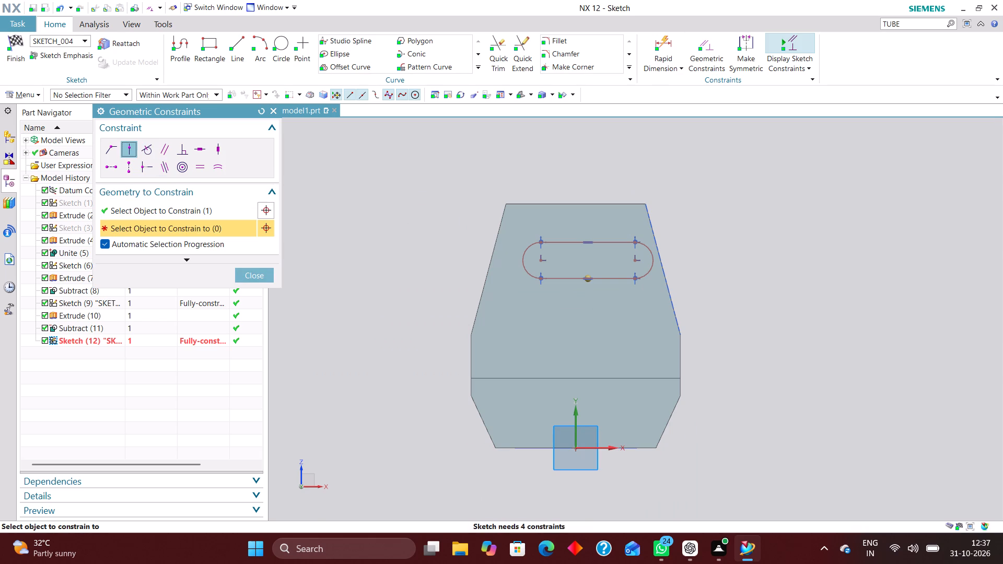
pyautogui.click(574, 418)
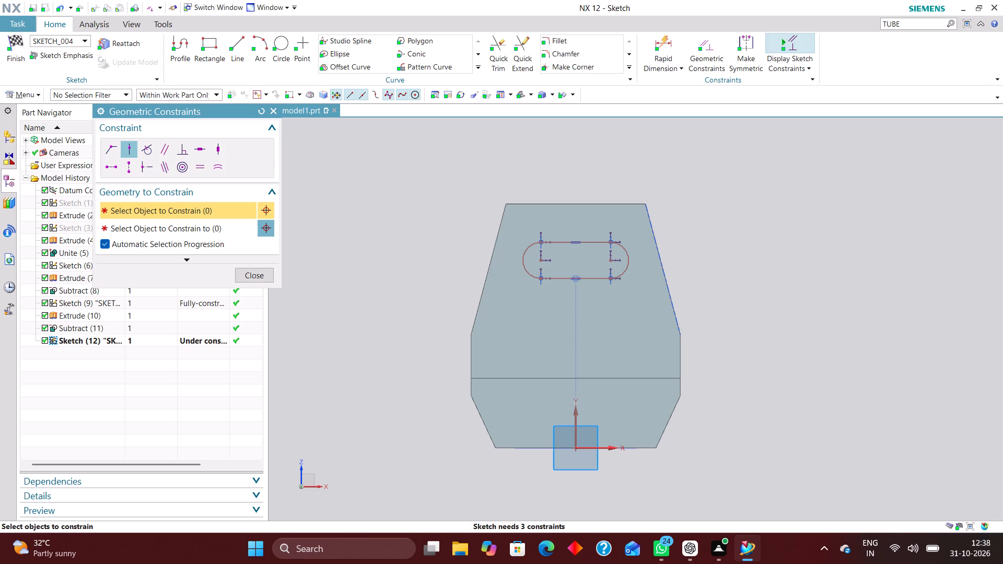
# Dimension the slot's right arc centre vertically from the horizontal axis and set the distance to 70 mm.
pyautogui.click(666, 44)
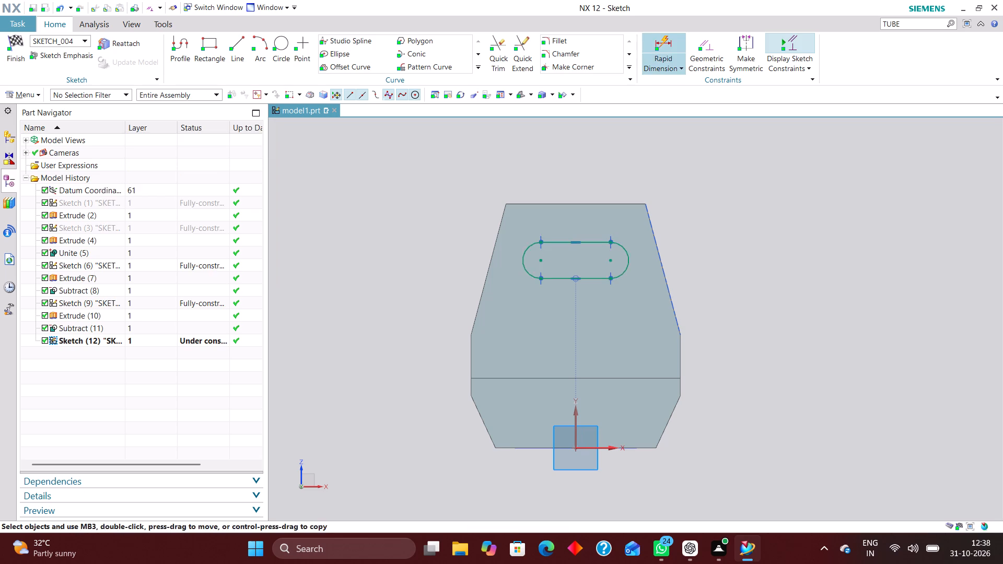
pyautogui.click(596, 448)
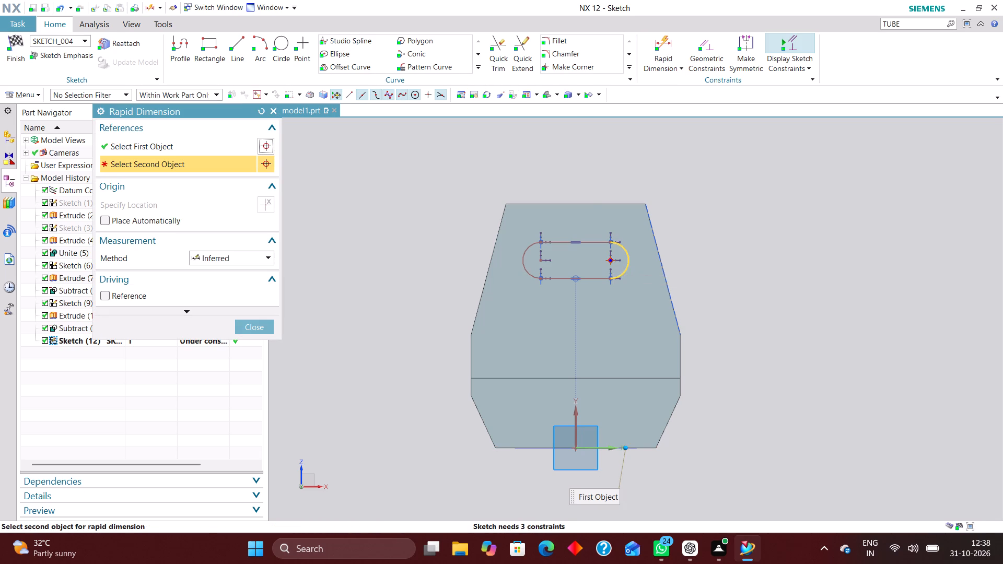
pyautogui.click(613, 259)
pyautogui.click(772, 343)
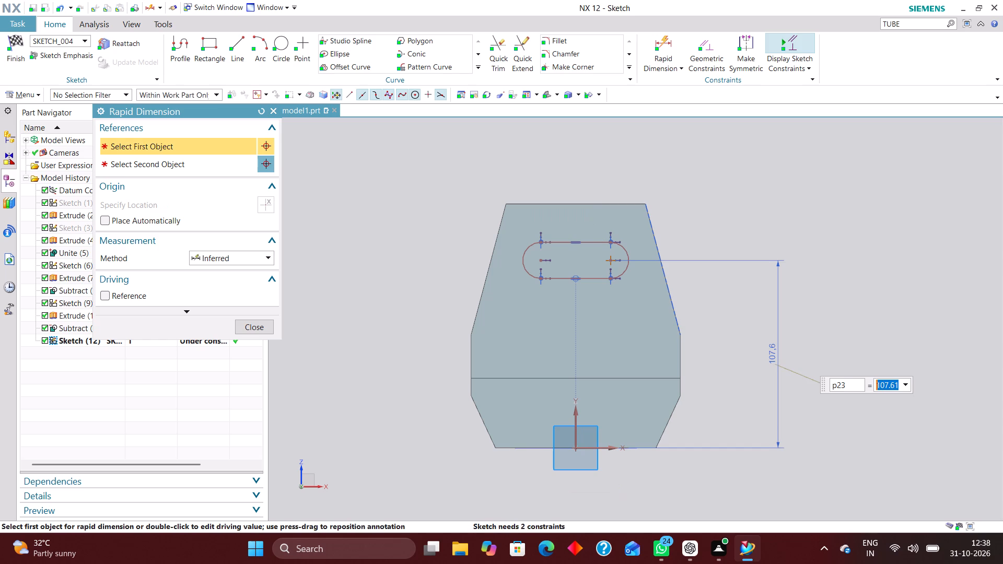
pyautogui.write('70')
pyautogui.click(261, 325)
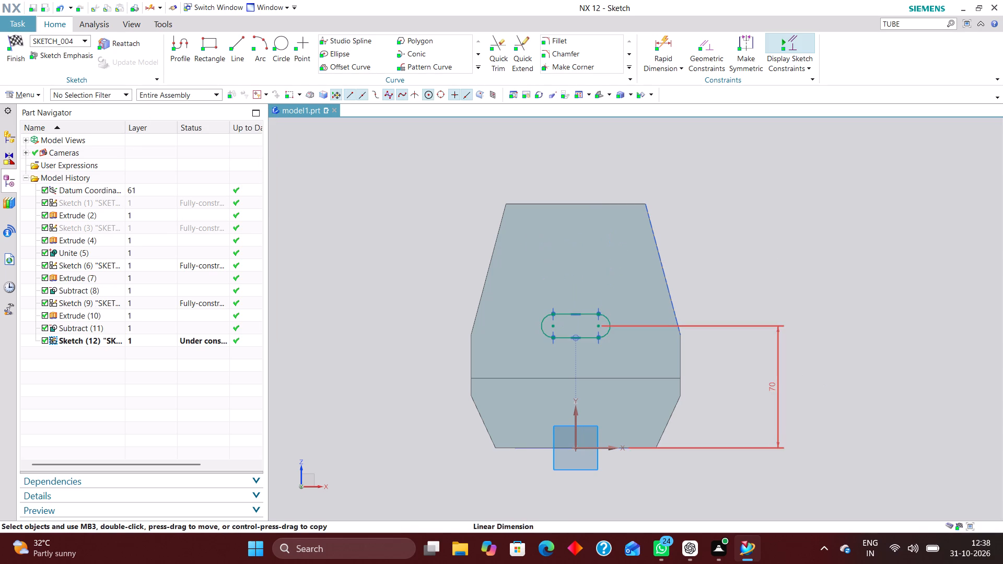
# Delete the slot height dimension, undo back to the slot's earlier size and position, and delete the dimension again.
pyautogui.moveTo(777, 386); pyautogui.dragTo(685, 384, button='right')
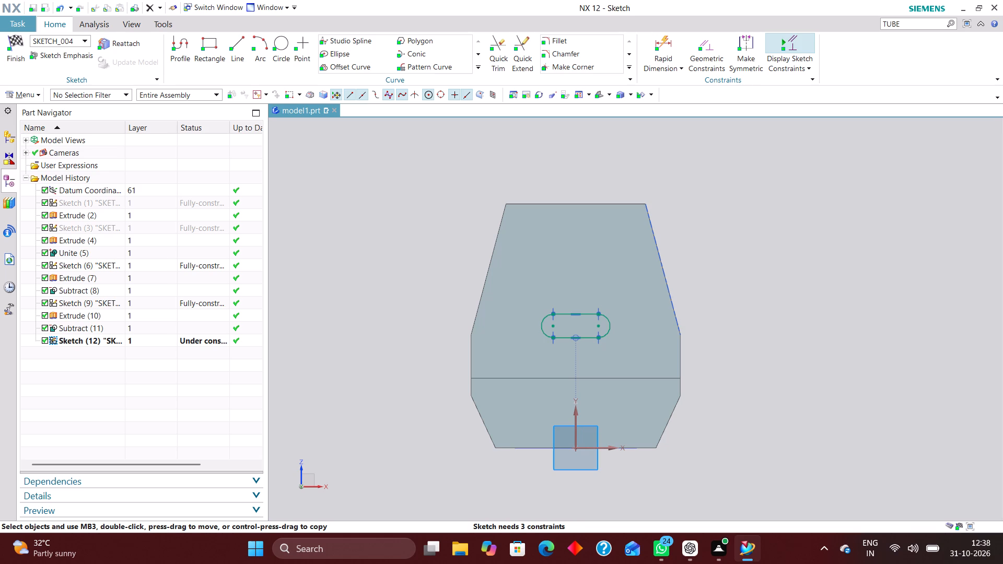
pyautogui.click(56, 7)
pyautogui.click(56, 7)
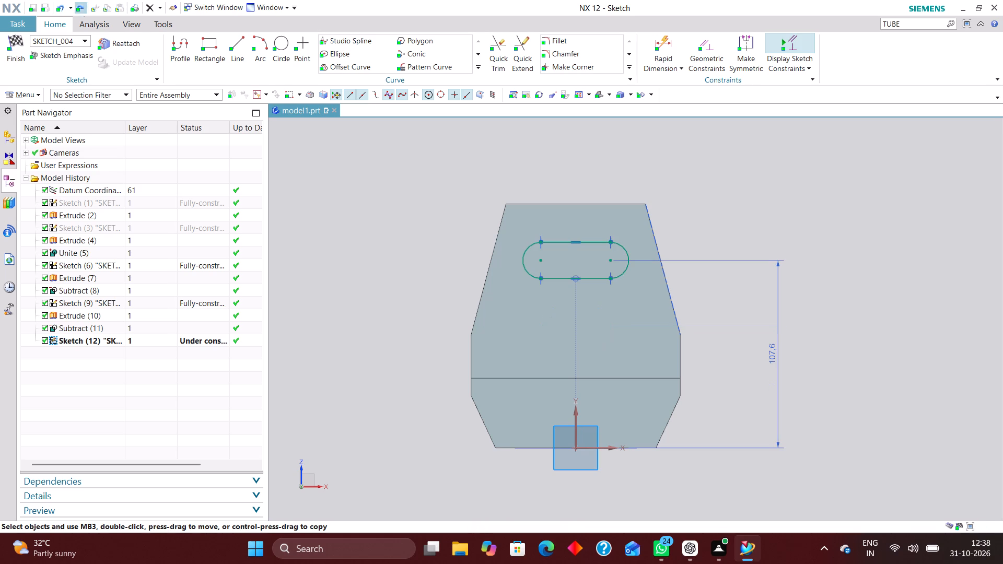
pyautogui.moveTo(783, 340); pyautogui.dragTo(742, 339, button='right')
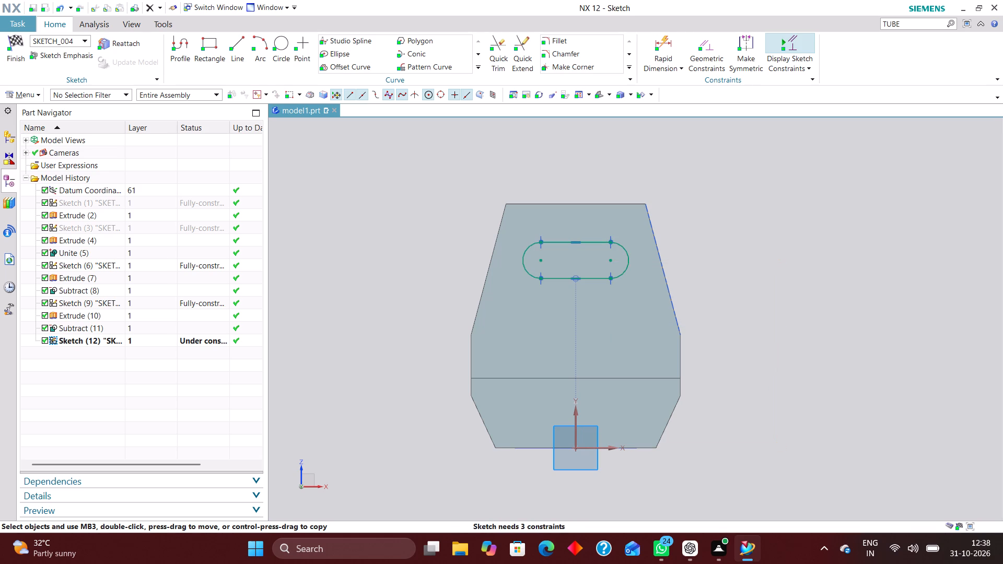
# Dimension the slot's right arc centre 70 mm above the base block's top edge.
pyautogui.click(670, 47)
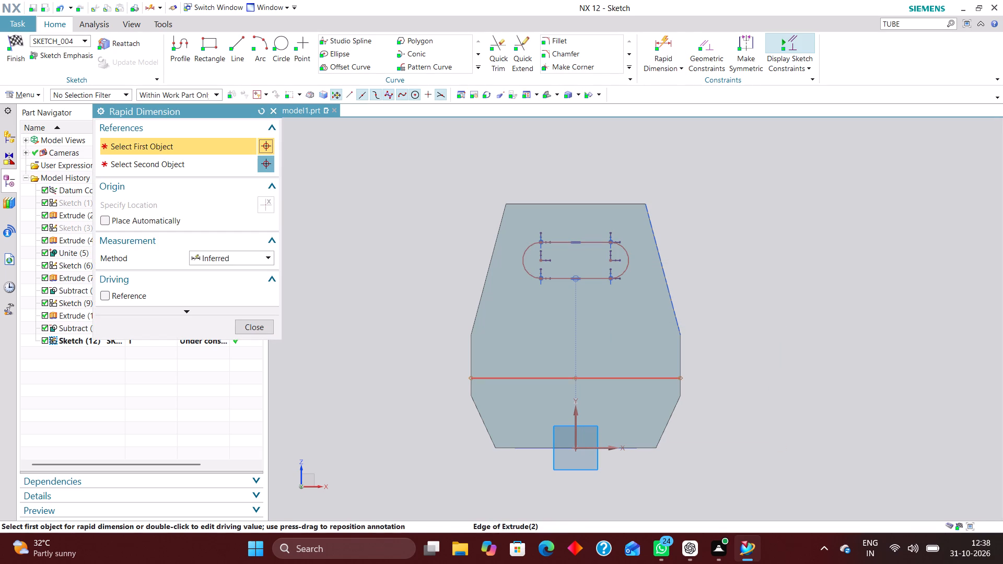
pyautogui.click(640, 378)
pyautogui.click(613, 260)
pyautogui.click(789, 319)
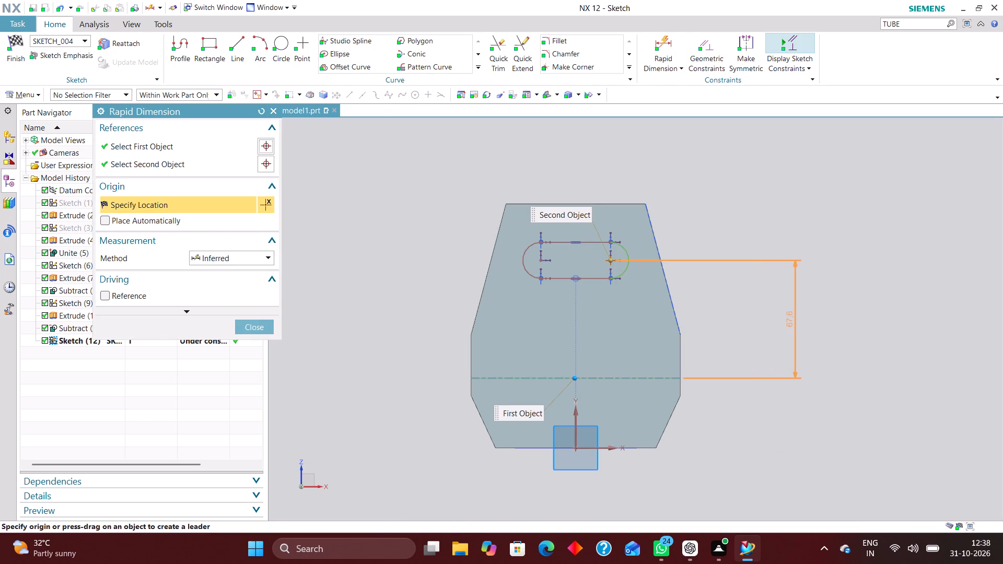
pyautogui.write('70')
pyautogui.press('Return')
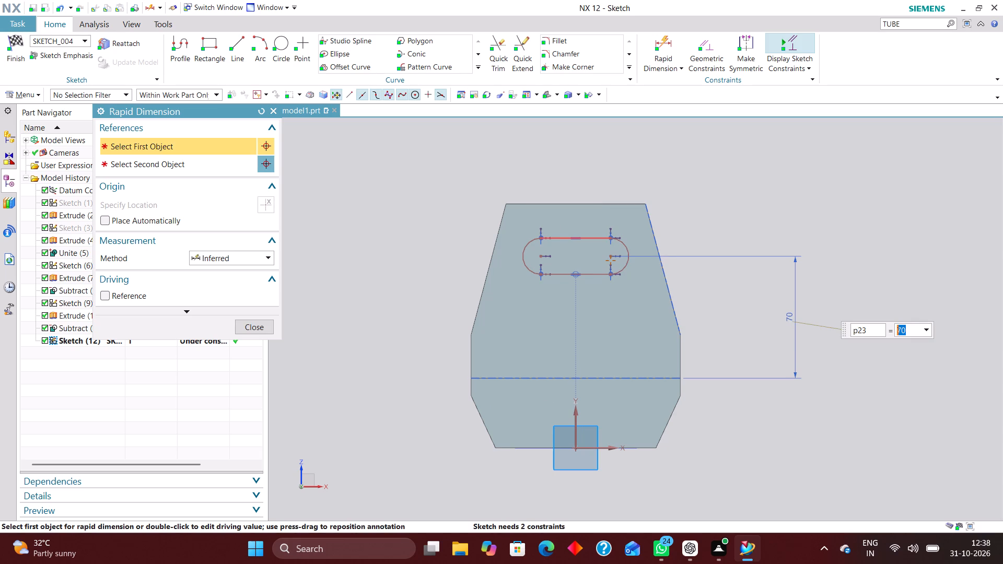
# Dimension the horizontal distance between the slot's two arc centres and set it to 45 mm.
pyautogui.click(543, 256)
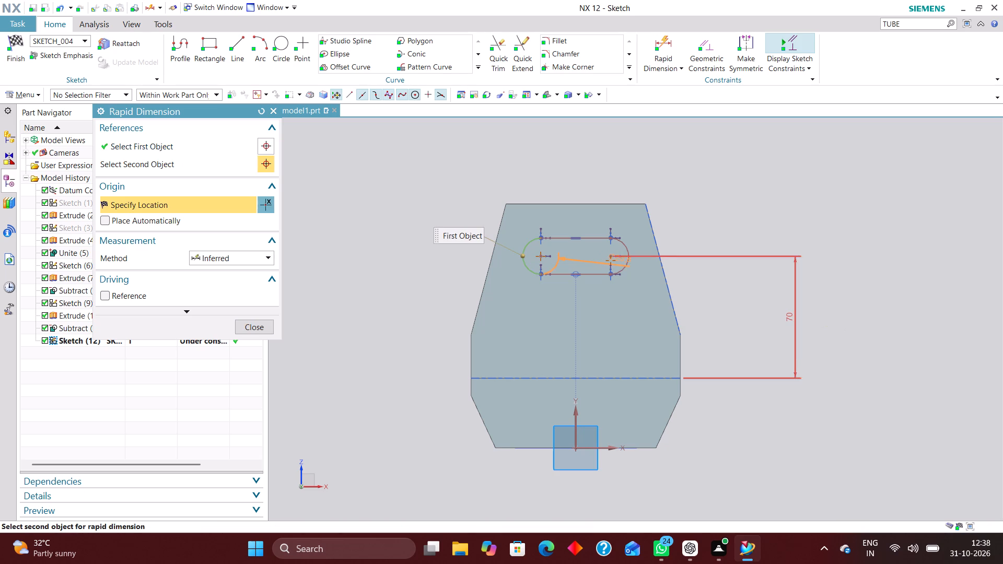
pyautogui.click(609, 257)
pyautogui.click(577, 147)
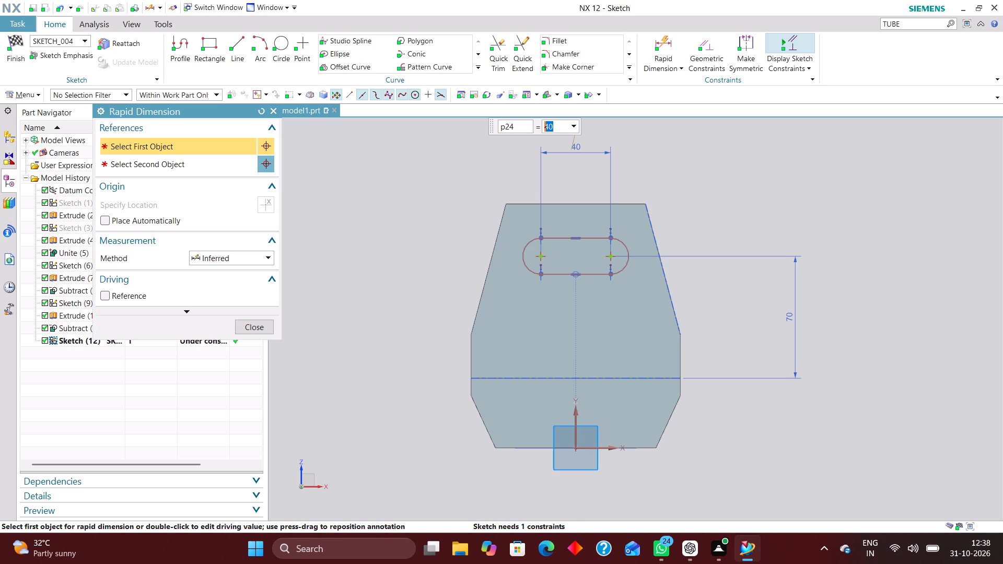
pyautogui.write('45')
pyautogui.press('Return')
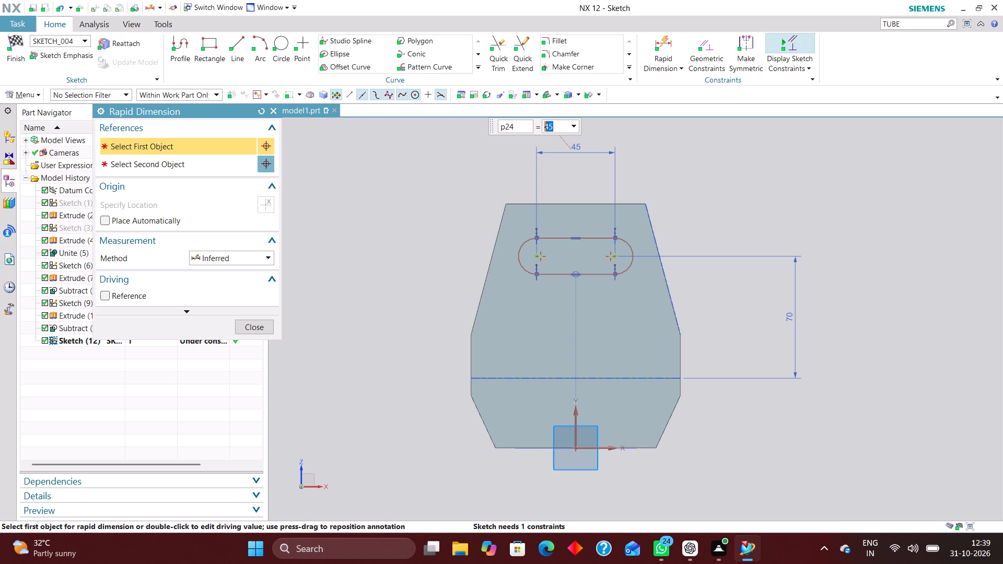
# Add a radial dimension of 15 mm to the slot's right end arc and finish the sketch.
pyautogui.click(238, 255)
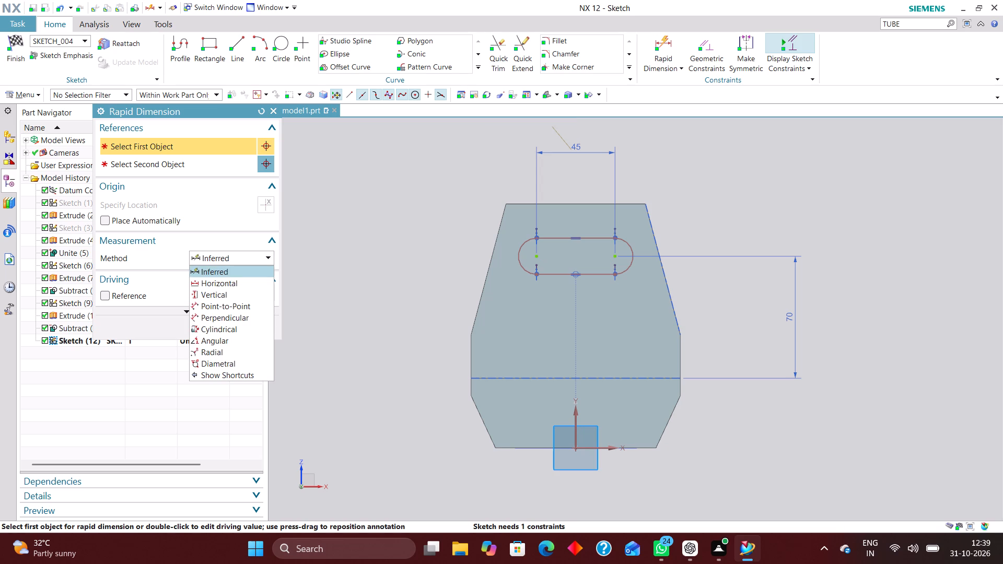
pyautogui.click(230, 350)
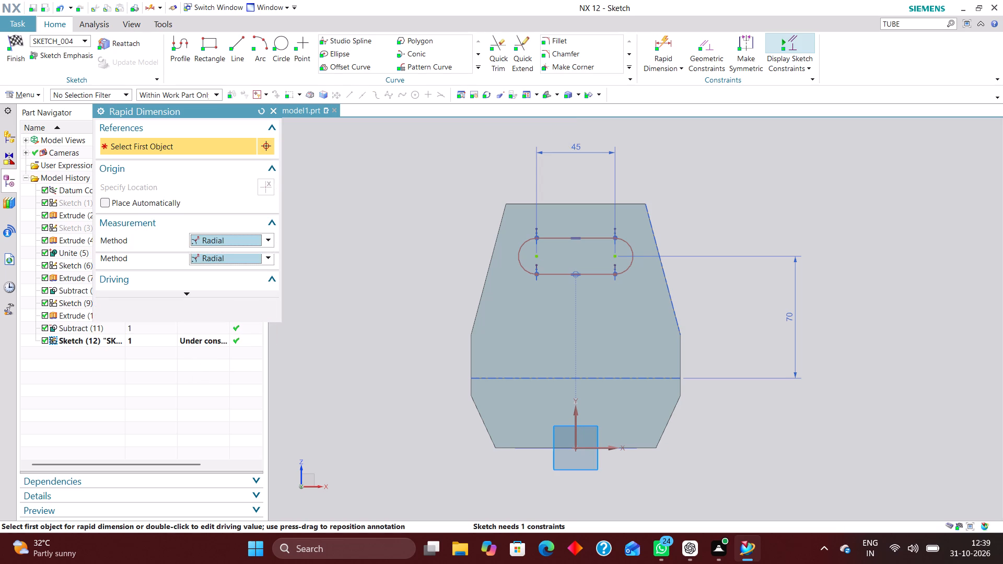
pyautogui.click(627, 241)
pyautogui.click(710, 226)
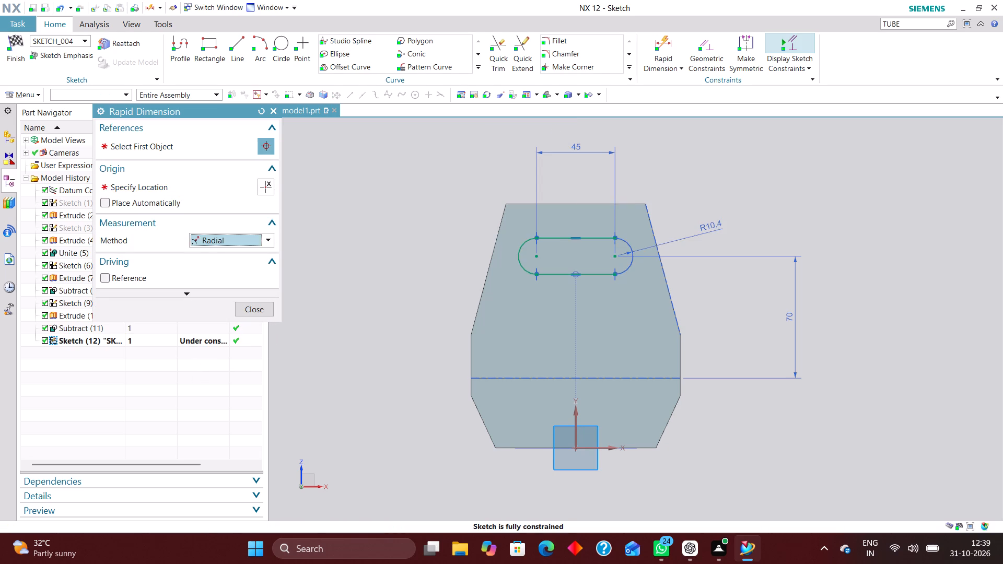
pyautogui.write('15')
pyautogui.press('Return')
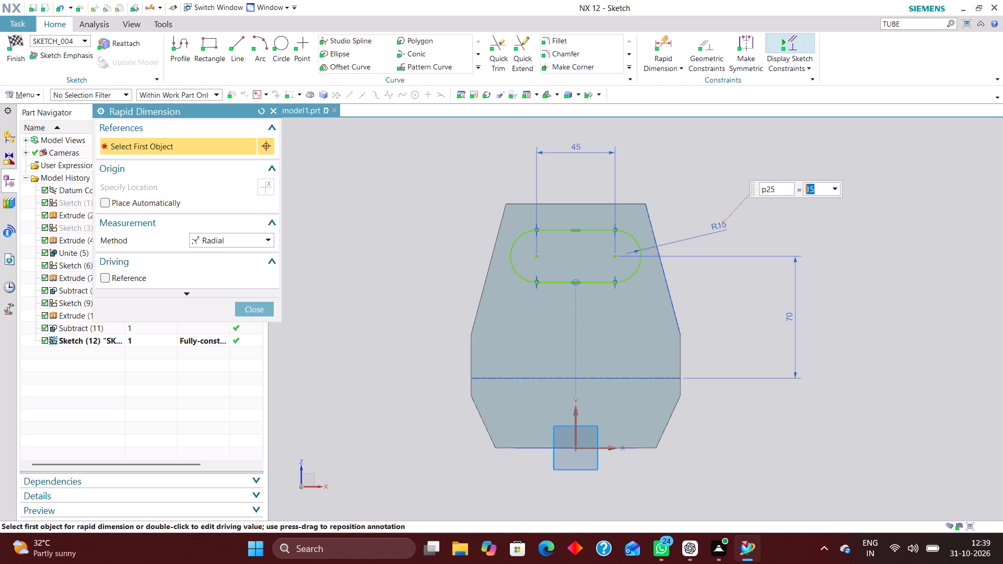
pyautogui.click(260, 312)
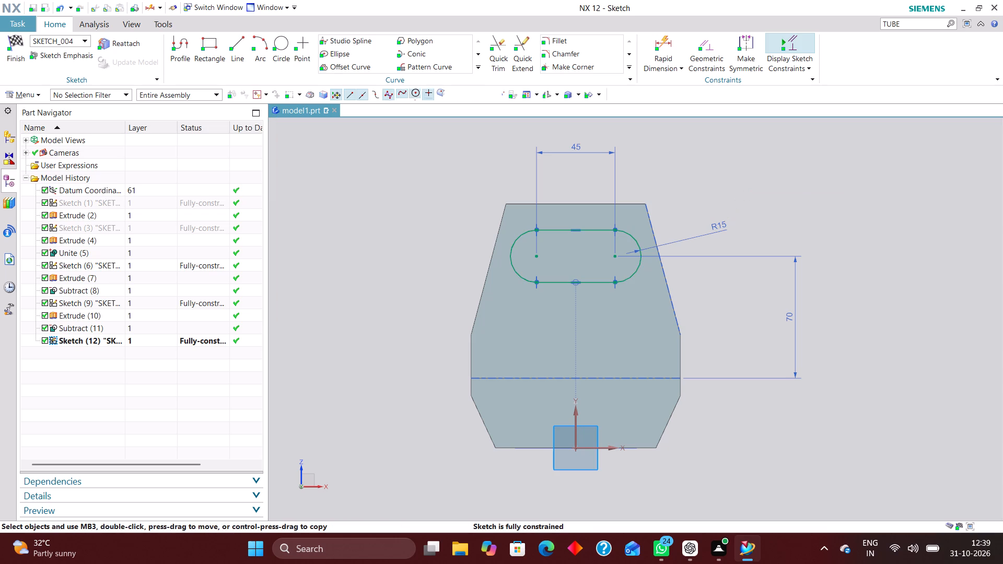
pyautogui.click(18, 47)
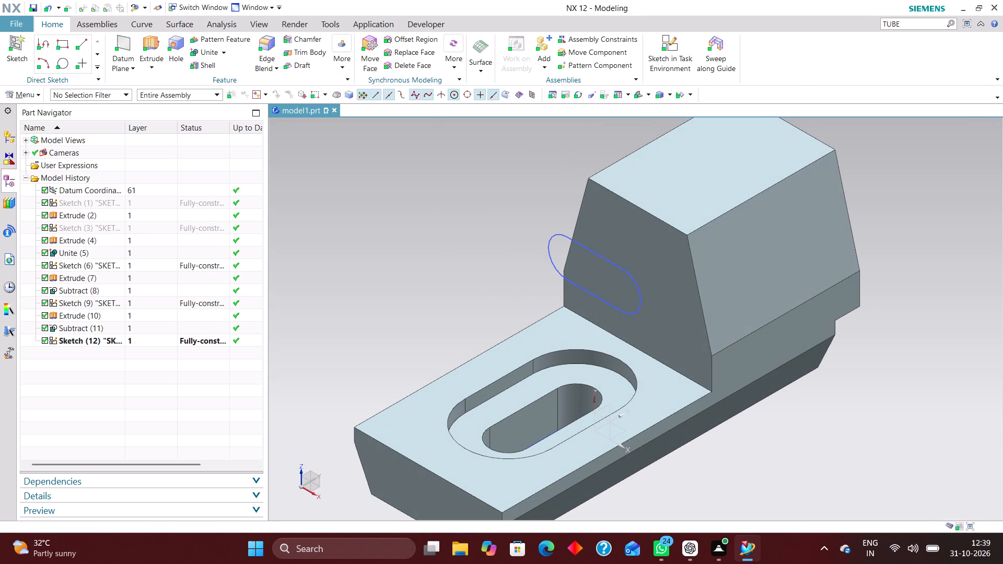
# Extrude the slot profile through the upright with reversed direction, start -39 mm, end 212 mm and Boolean None.
pyautogui.click(161, 46)
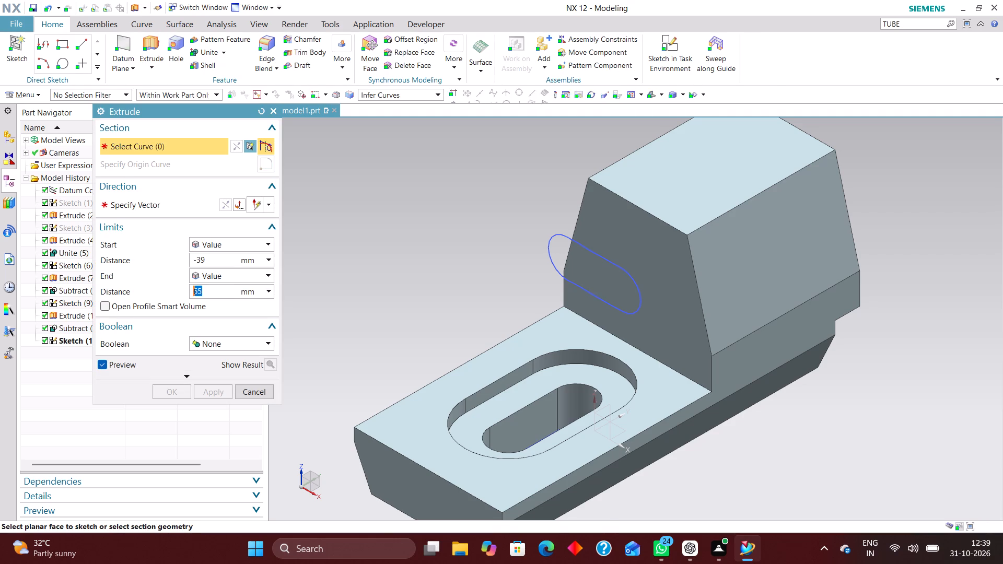
pyautogui.click(555, 234)
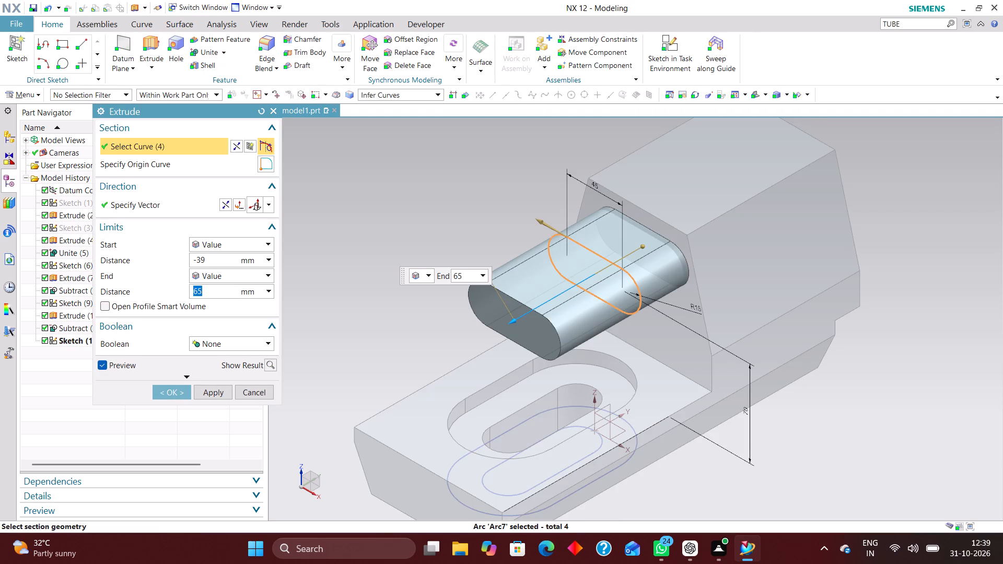
pyautogui.click(227, 201)
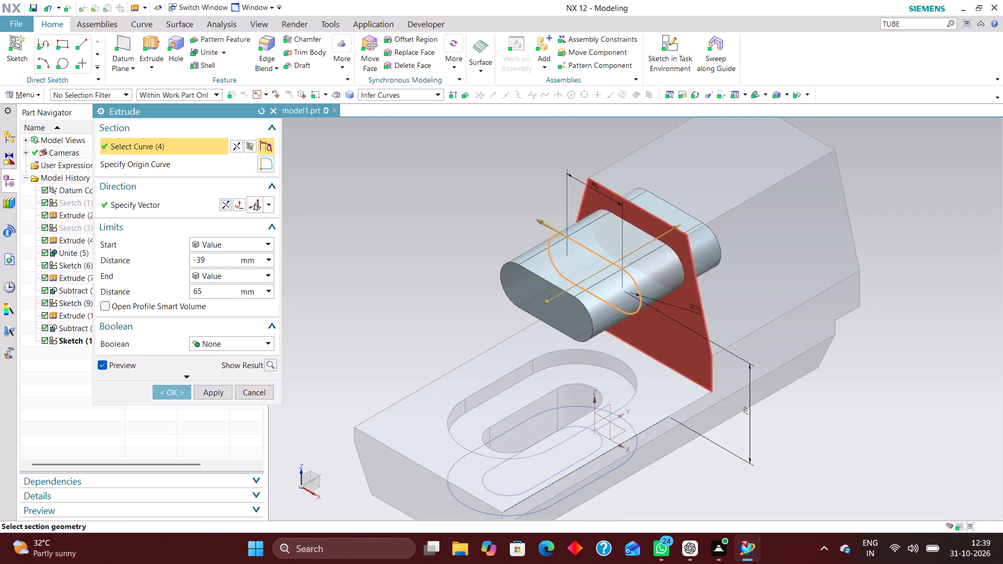
pyautogui.moveTo(680, 227); pyautogui.dragTo(725, 197)
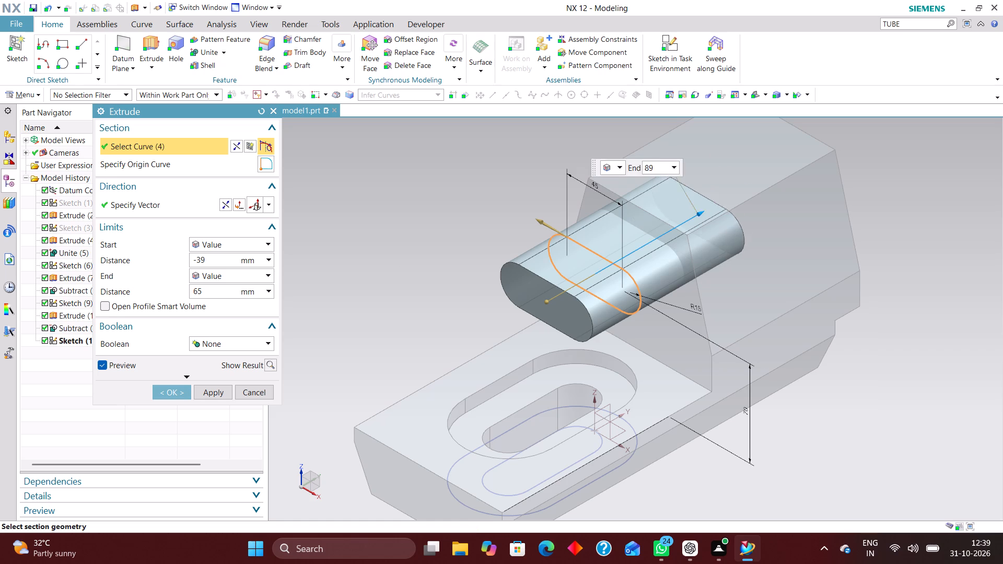
pyautogui.moveTo(725, 197); pyautogui.dragTo(872, 140)
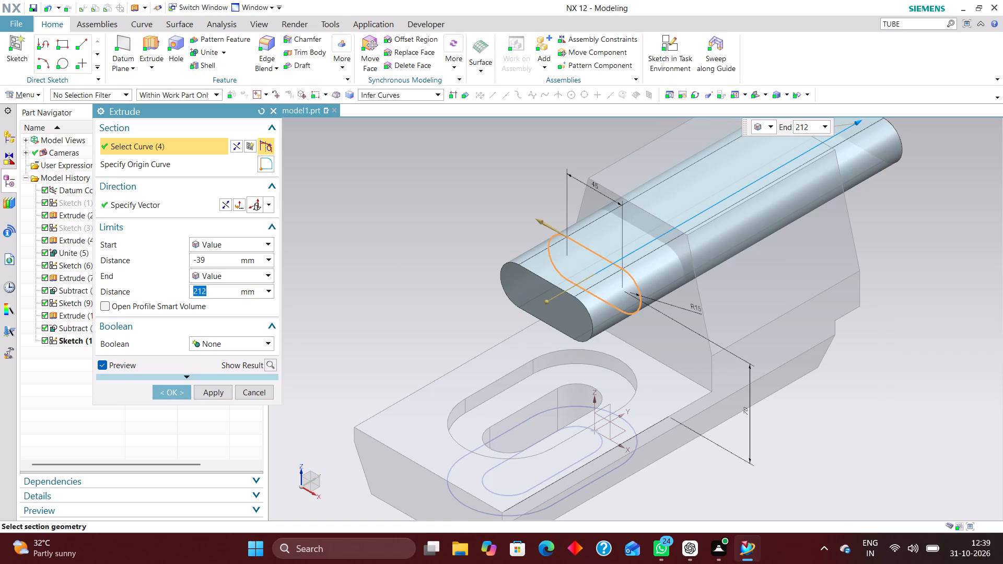
pyautogui.click(181, 393)
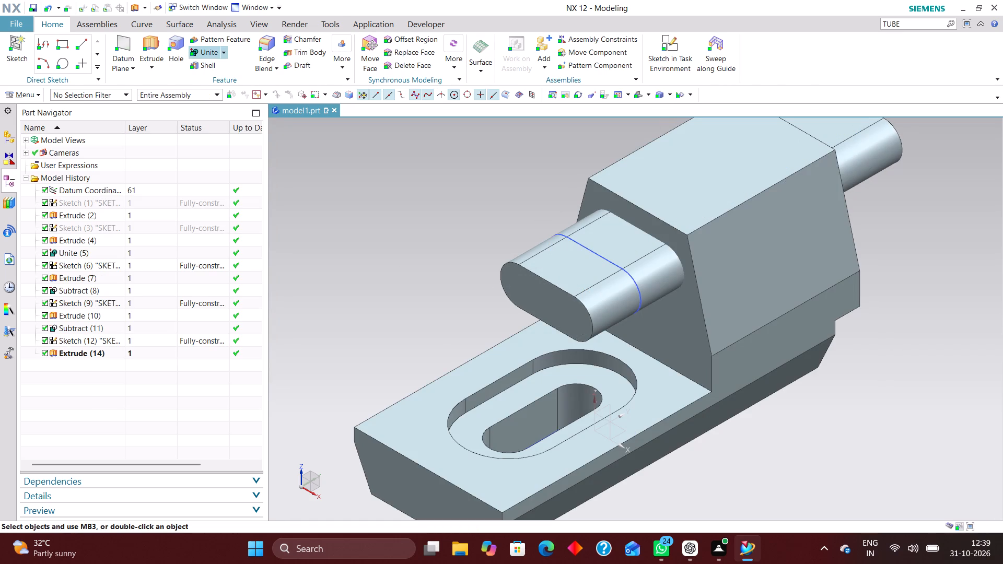
# Subtract the round-ended slot extrusion from the bracket body and hide the slot's sketch.
pyautogui.click(222, 51)
pyautogui.click(227, 79)
pyautogui.click(646, 201)
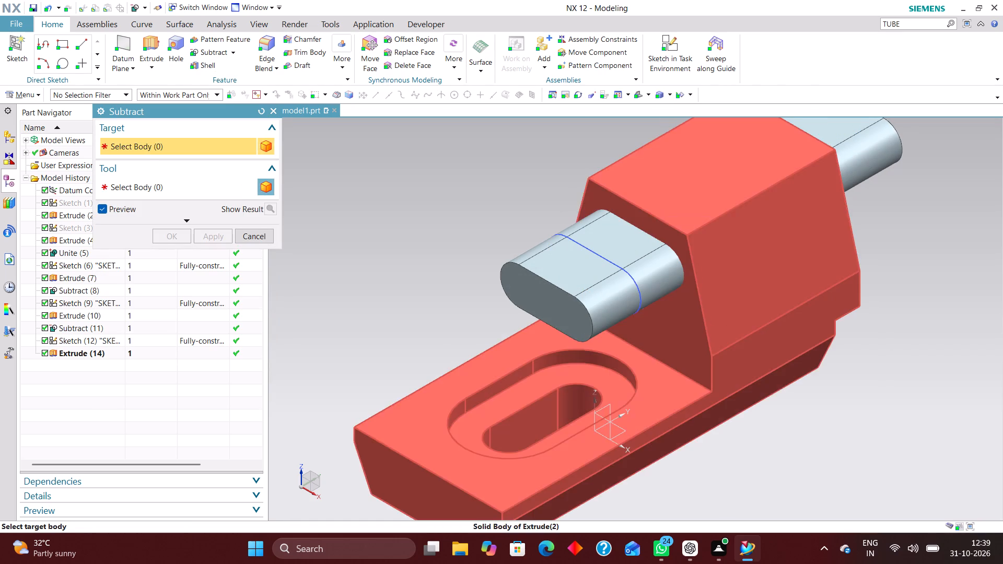
pyautogui.click(626, 258)
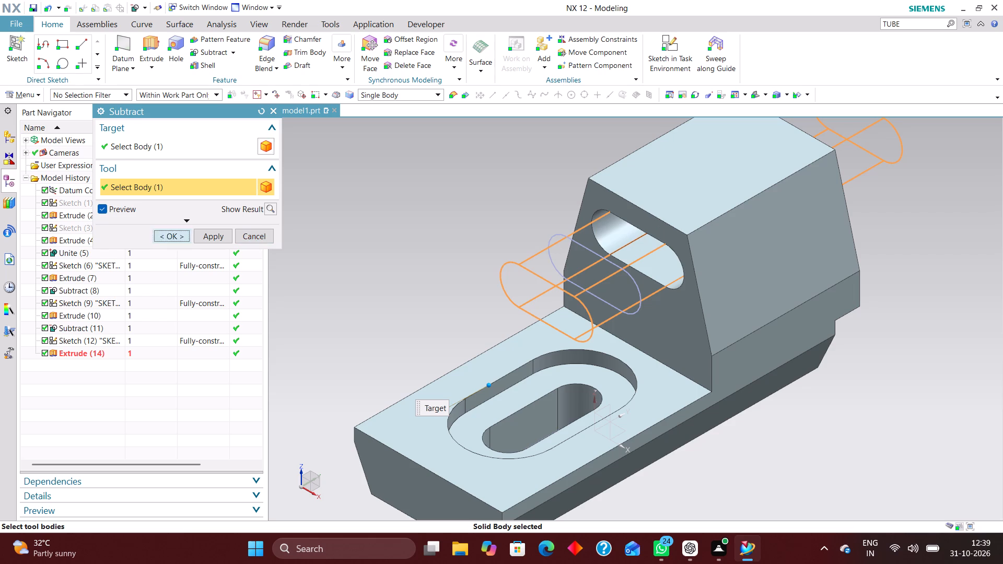
pyautogui.click(177, 235)
pyautogui.moveTo(568, 237); pyautogui.dragTo(568, 297, button='right')
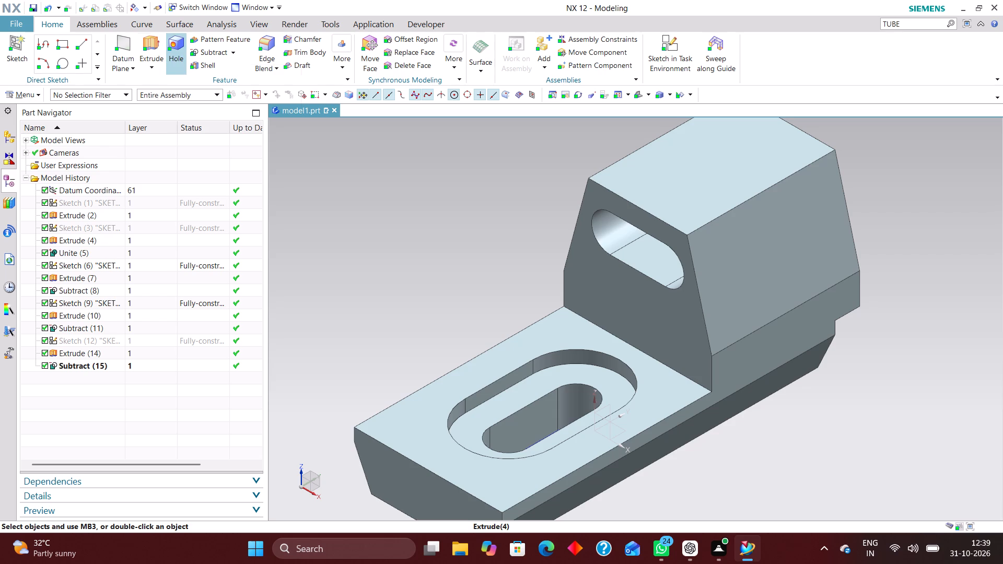
# Start a Hole feature on the upright's slotted face and place two position points below the slot.
pyautogui.click(178, 44)
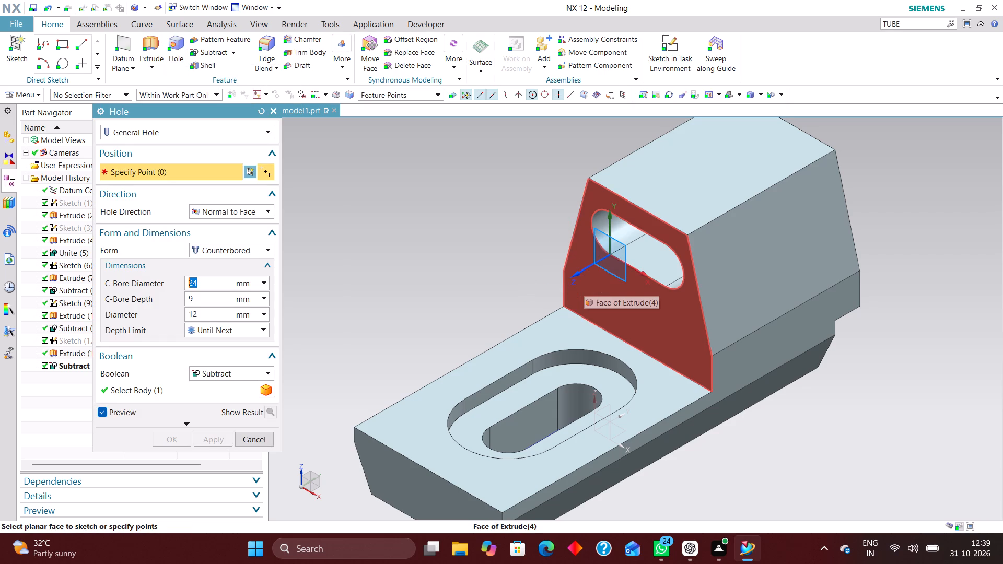
pyautogui.click(588, 299)
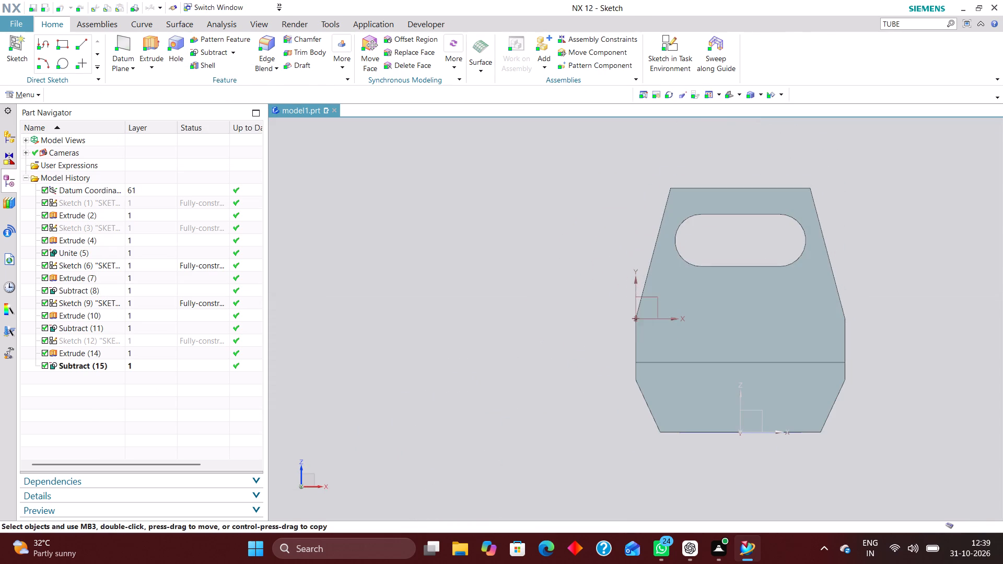
pyautogui.scroll(4, 789, 319)
pyautogui.click(791, 319)
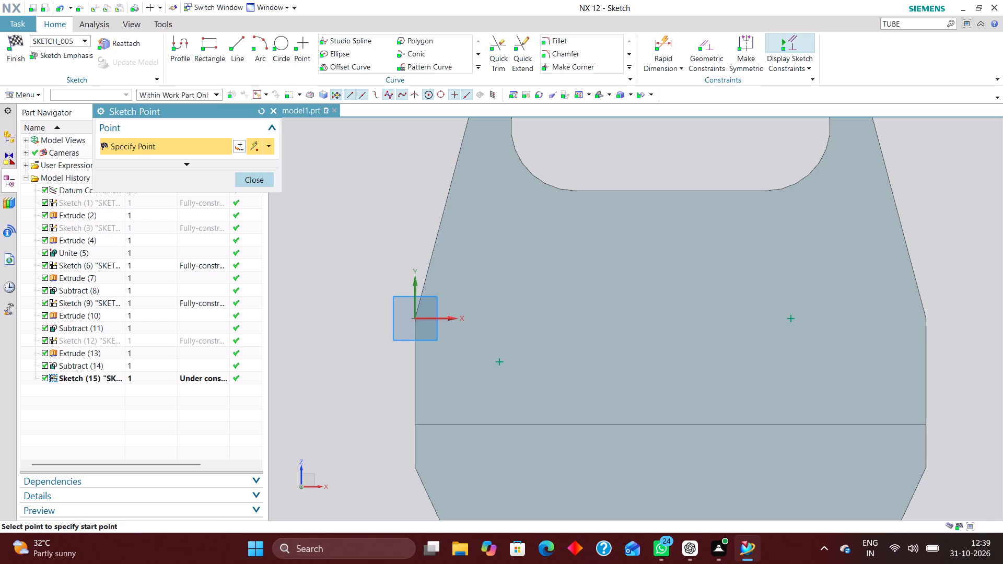
pyautogui.click(250, 175)
pyautogui.scroll(-4, 516, 278)
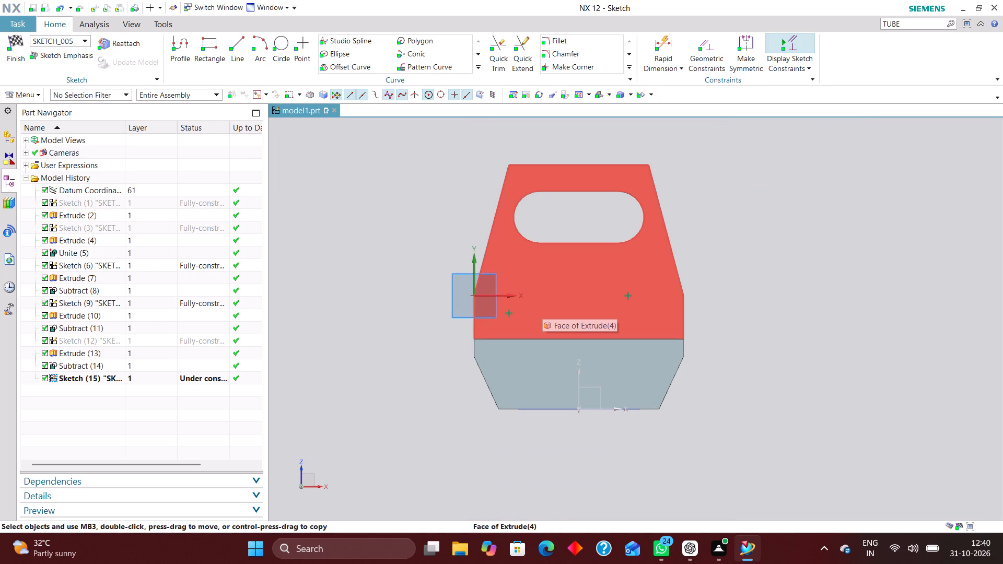
# Dimension the right hole point's height above the base block's top edge, using the Inferred method.
pyautogui.click(658, 44)
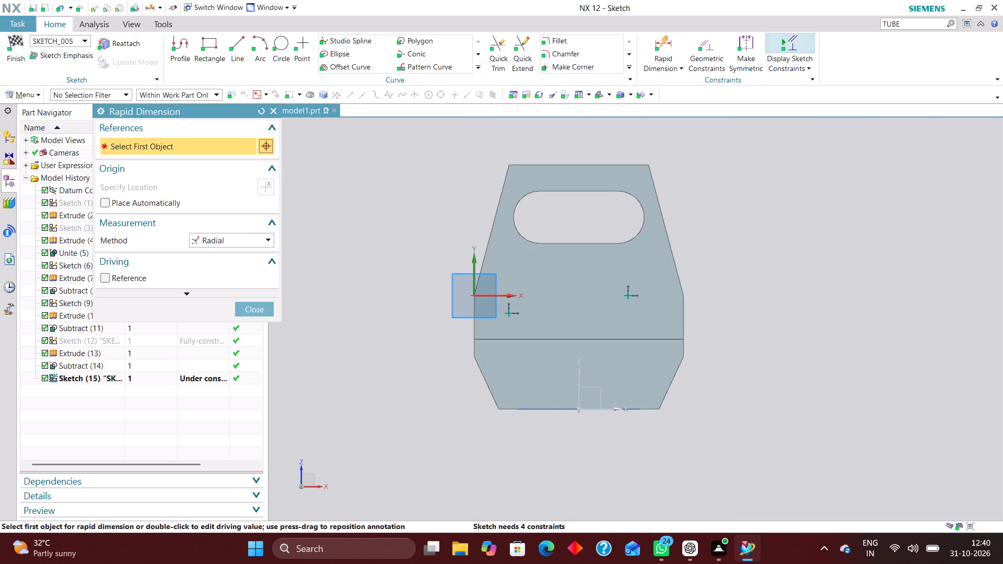
pyautogui.scroll(3, 679, 342)
pyautogui.click(270, 245)
pyautogui.click(237, 254)
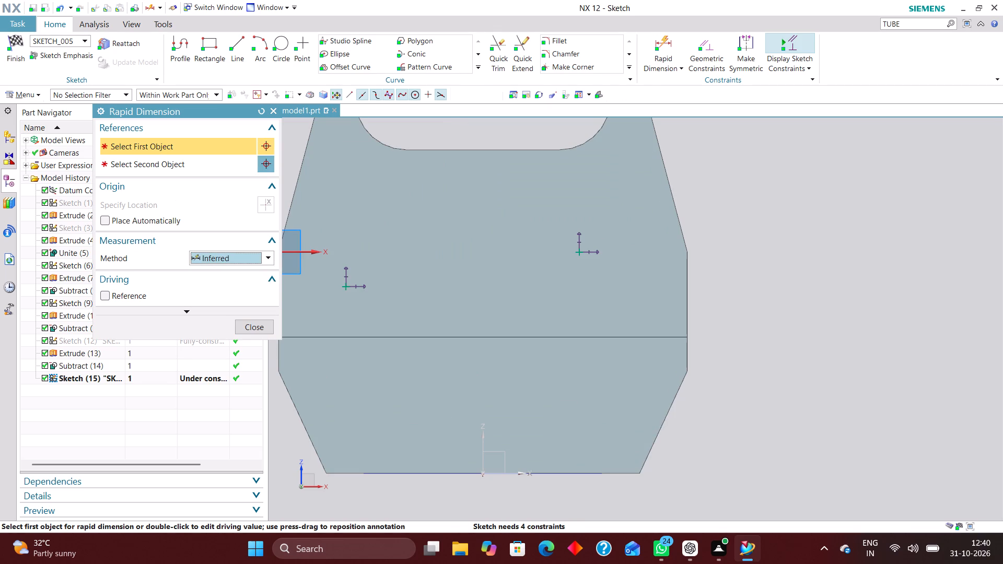
pyautogui.click(633, 337)
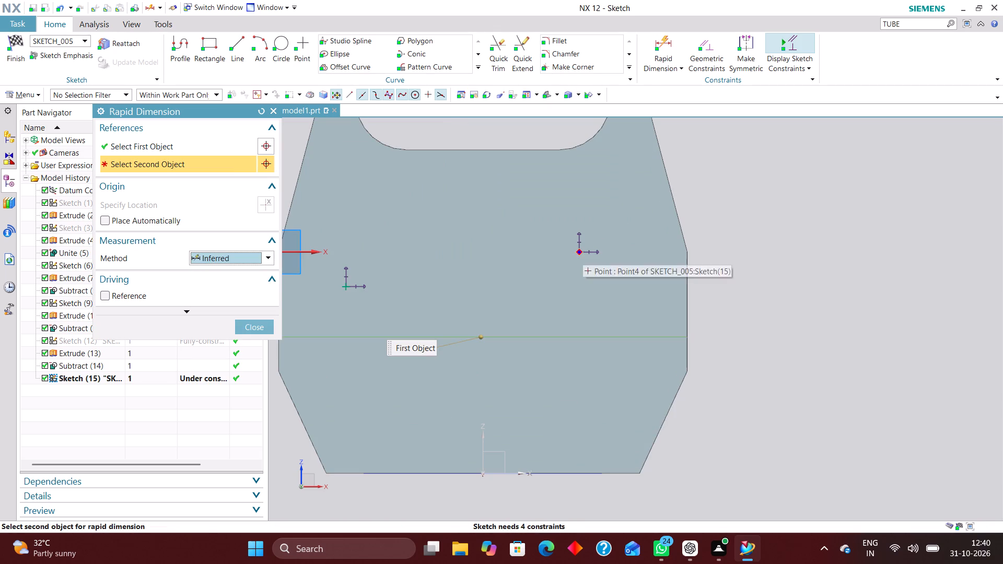
pyautogui.click(582, 251)
pyautogui.click(767, 292)
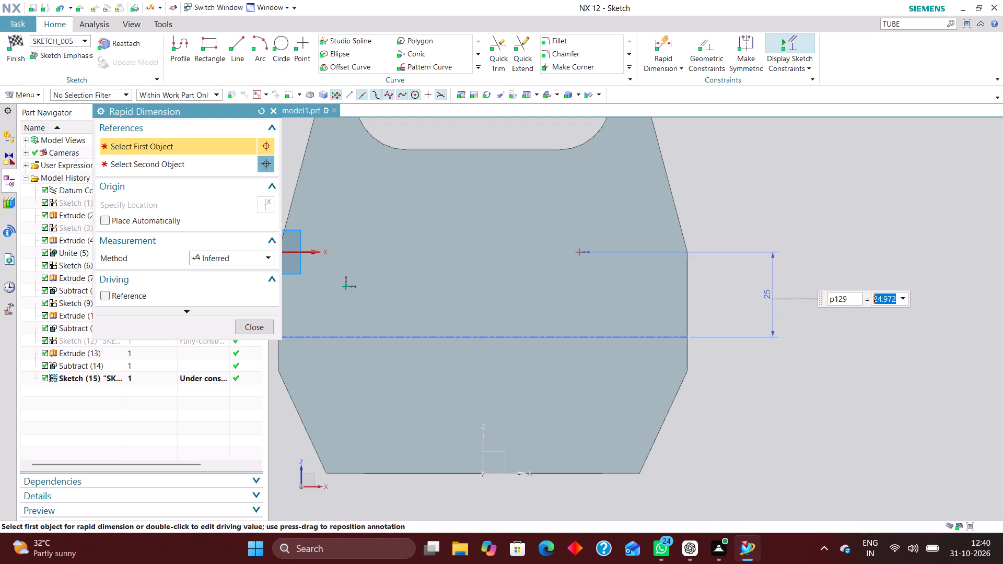
# Dimension the left hole point's height above the base block's top edge and set it to 25 mm.
pyautogui.scroll(-2, 848, 293)
pyautogui.scroll(2, 541, 320)
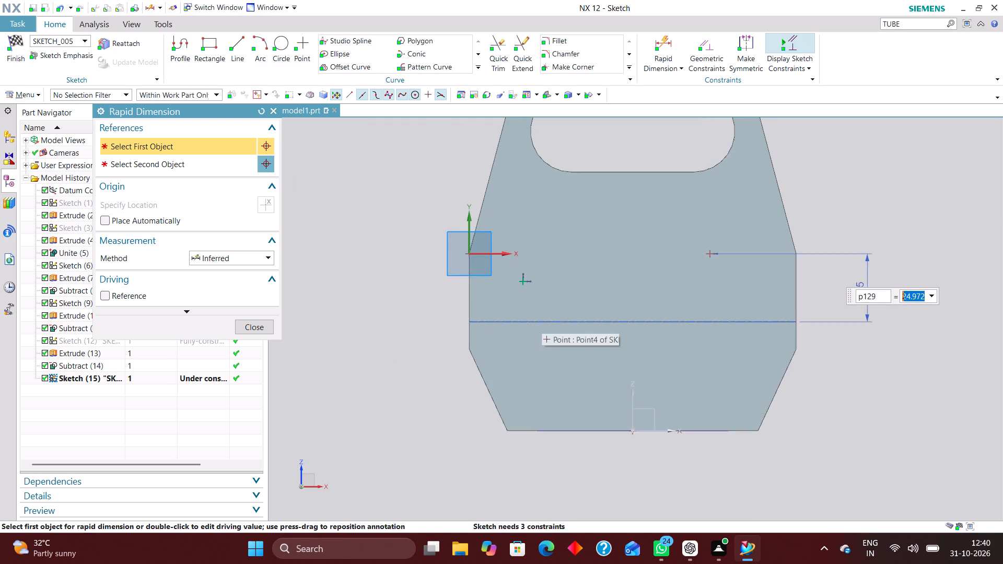
pyautogui.scroll(1, 541, 320)
pyautogui.click(534, 320)
pyautogui.click(511, 260)
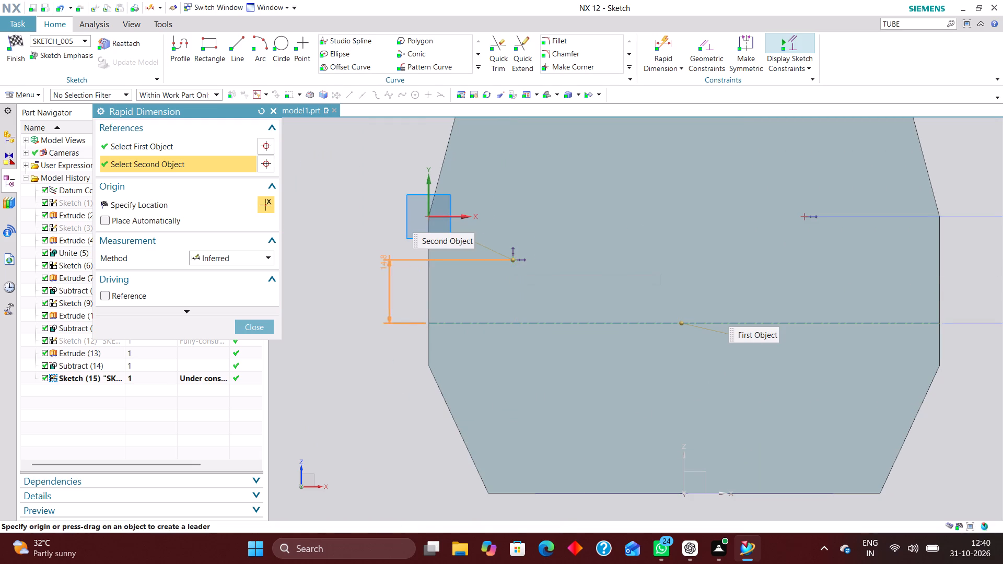
pyautogui.click(359, 286)
pyautogui.write('25')
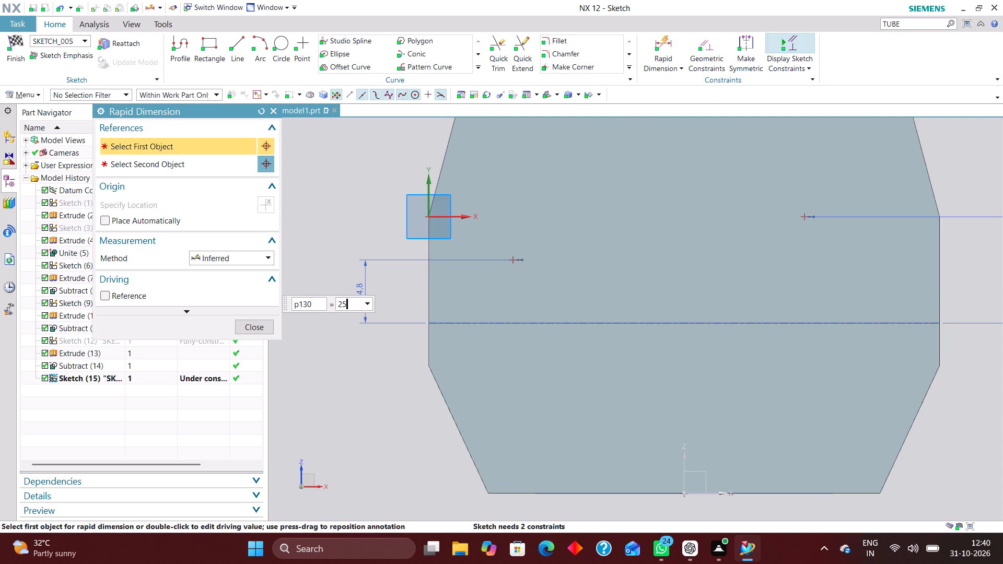
pyautogui.press('Return')
# Dimension the horizontal distance between the two hole points and set it to 52 mm.
pyautogui.scroll(-3, 478, 284)
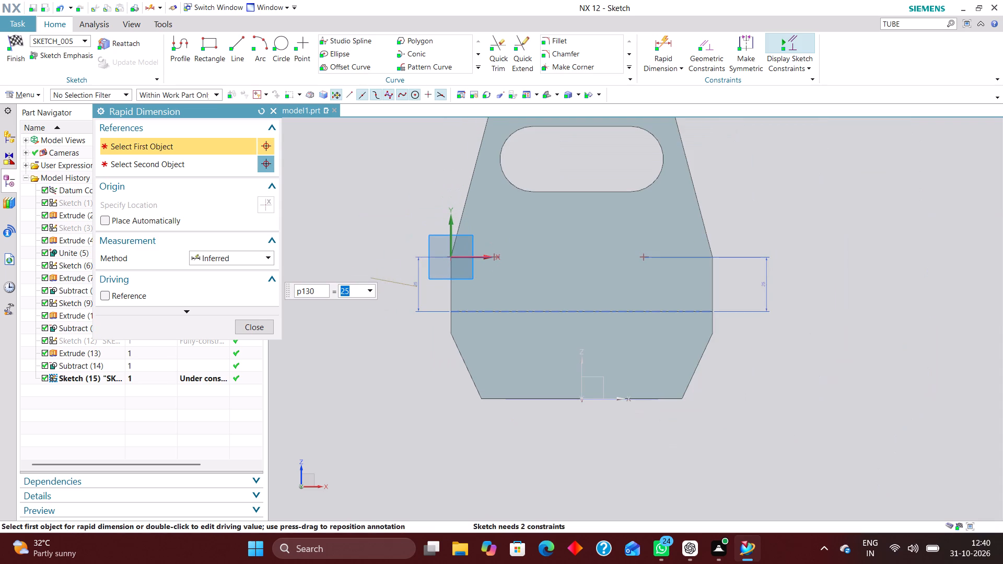
pyautogui.scroll(2, 625, 245)
pyautogui.scroll(-2, 588, 301)
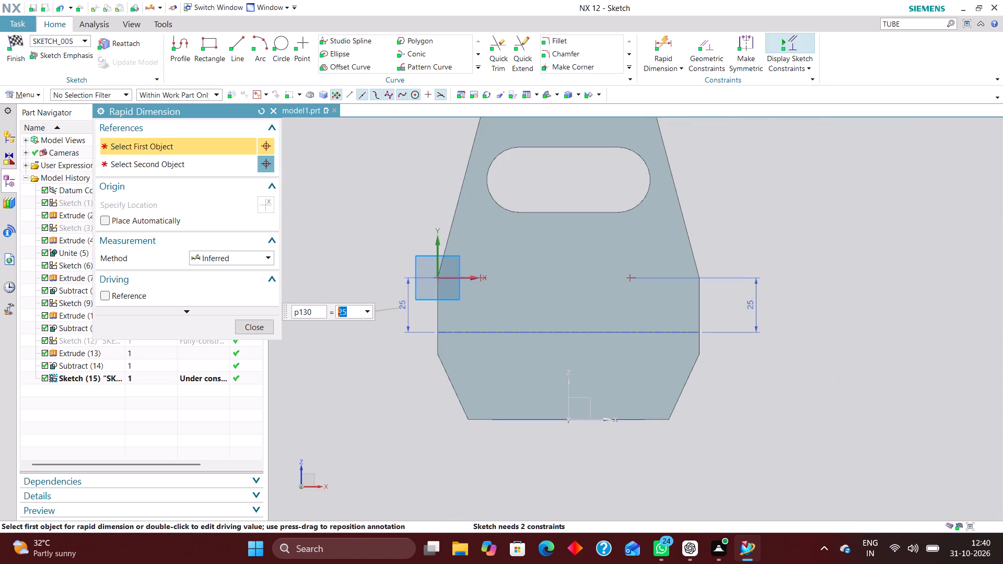
pyautogui.click(484, 278)
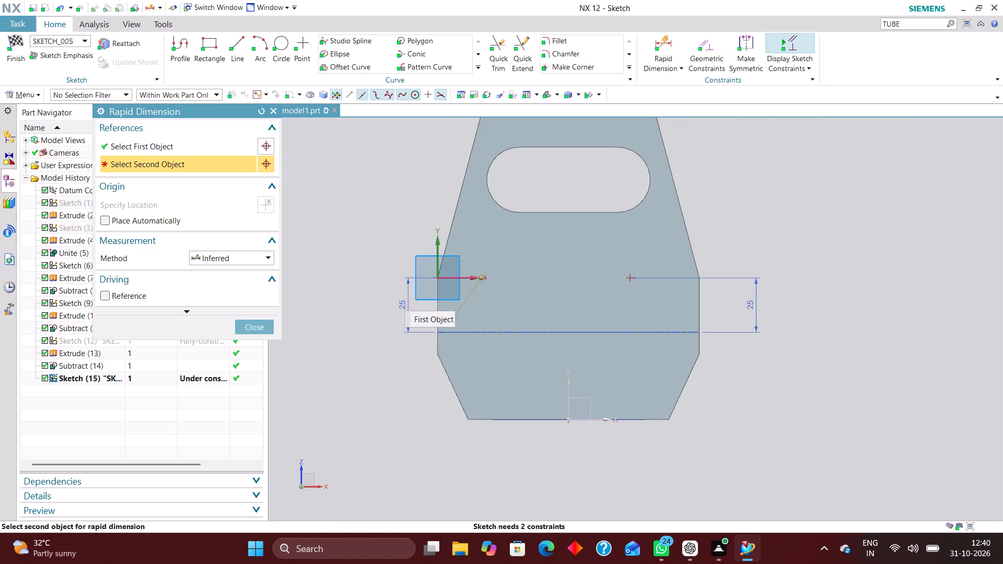
pyautogui.click(629, 278)
pyautogui.scroll(-3, 591, 327)
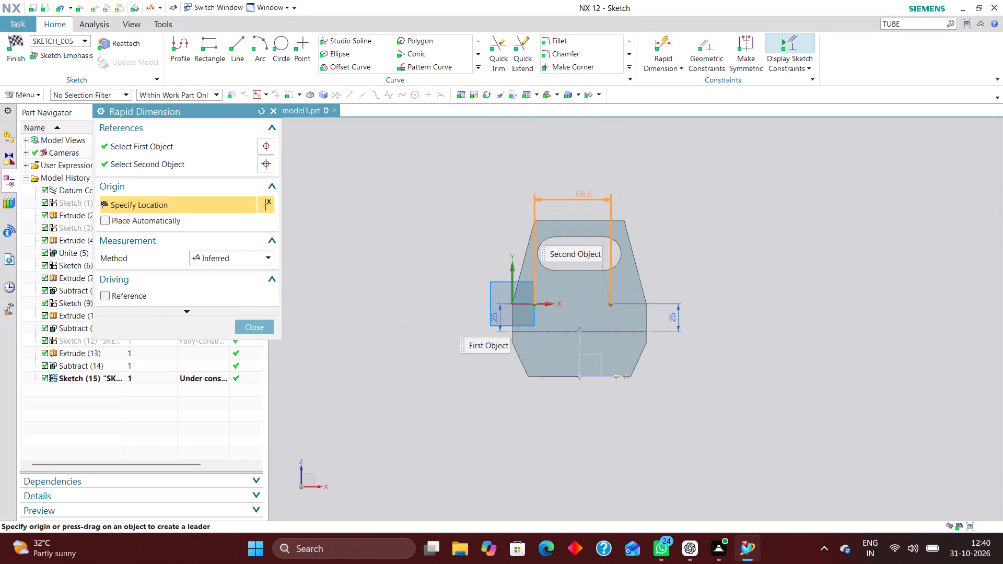
pyautogui.click(576, 179)
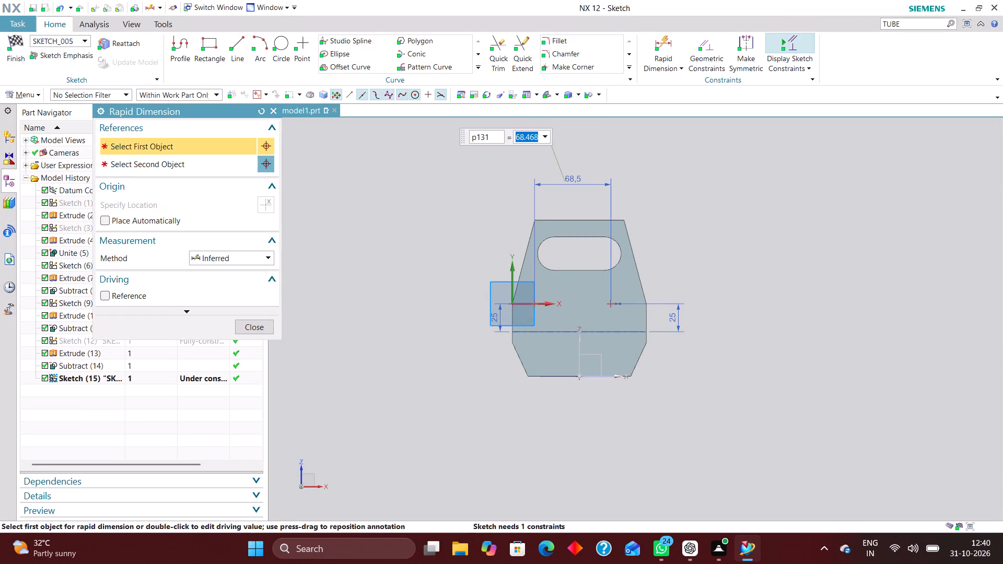
pyautogui.write('52')
pyautogui.press('Return')
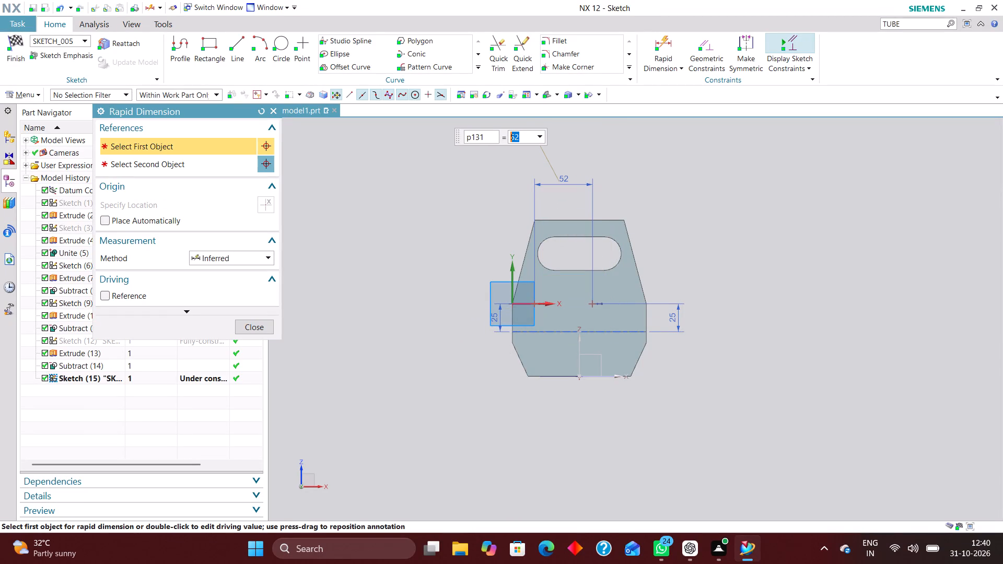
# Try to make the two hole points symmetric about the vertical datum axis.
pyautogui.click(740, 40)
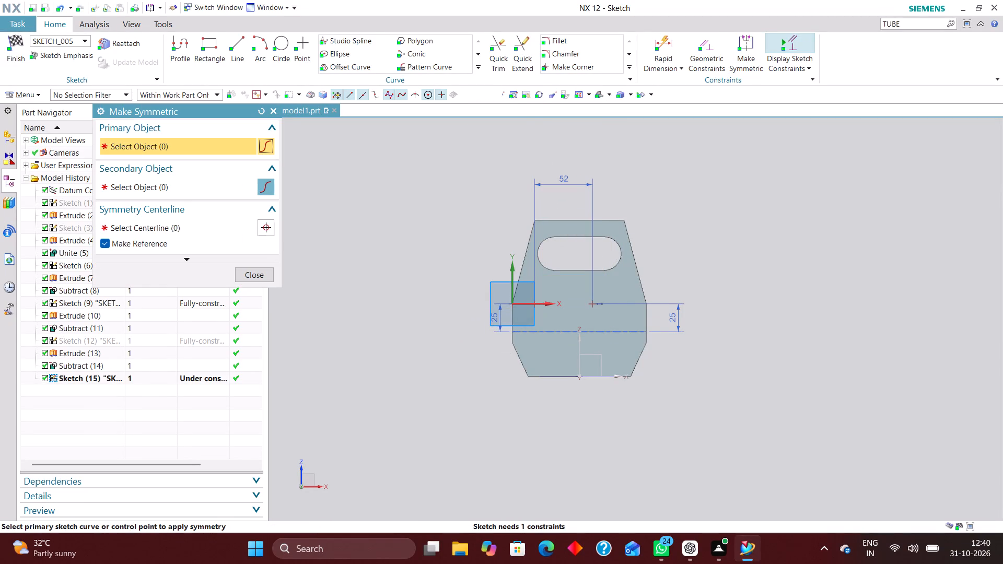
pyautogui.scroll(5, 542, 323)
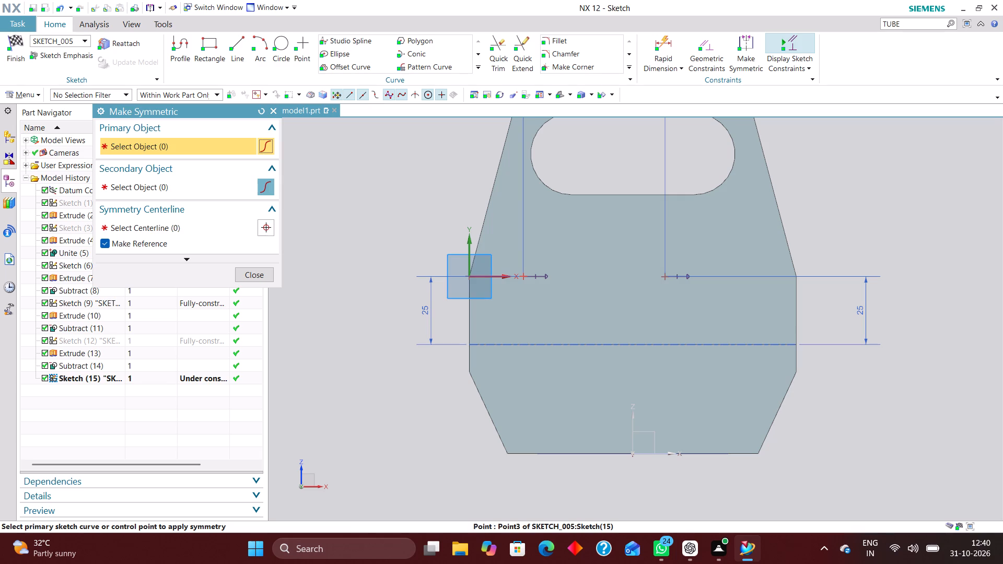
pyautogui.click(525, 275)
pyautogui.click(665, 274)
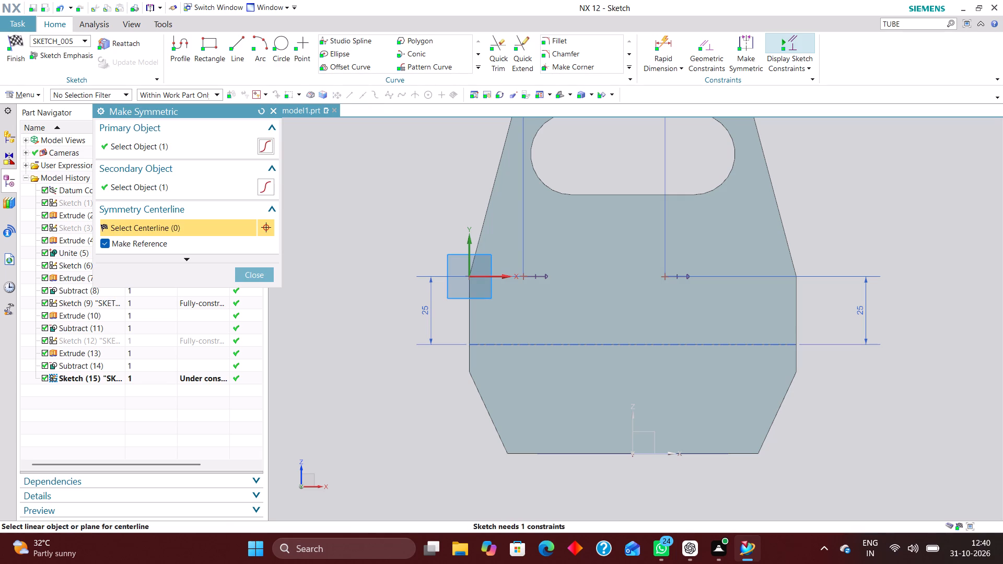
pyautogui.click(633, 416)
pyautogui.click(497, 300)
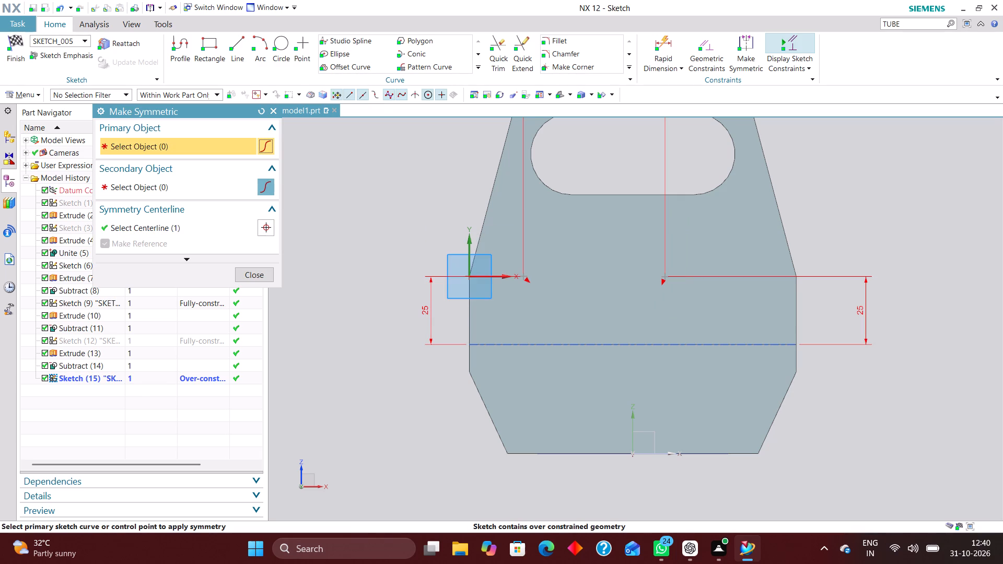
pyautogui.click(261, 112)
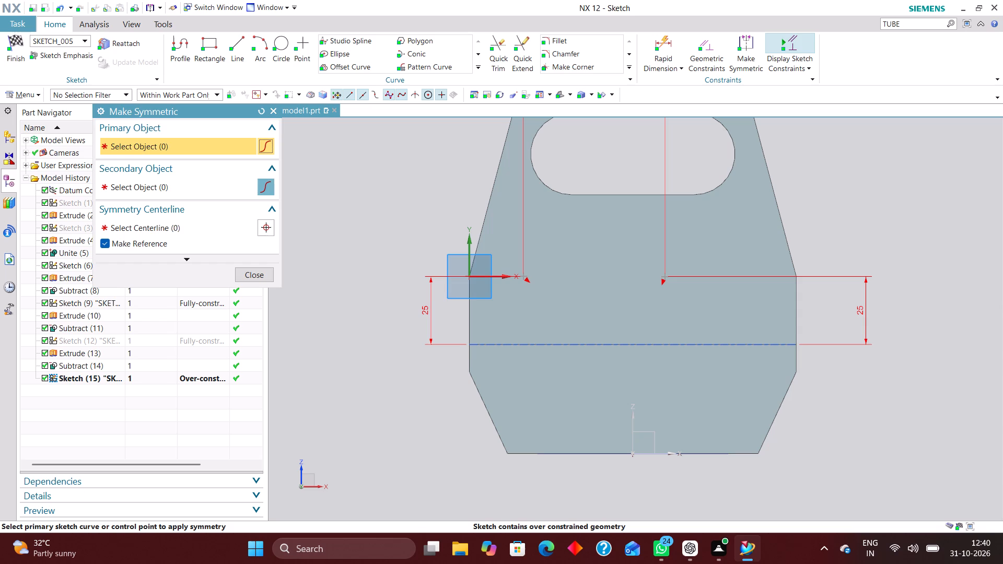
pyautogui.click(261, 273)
# Hide the bracket body and delete the symmetry constraint from the two hole points.
pyautogui.scroll(5, 504, 291)
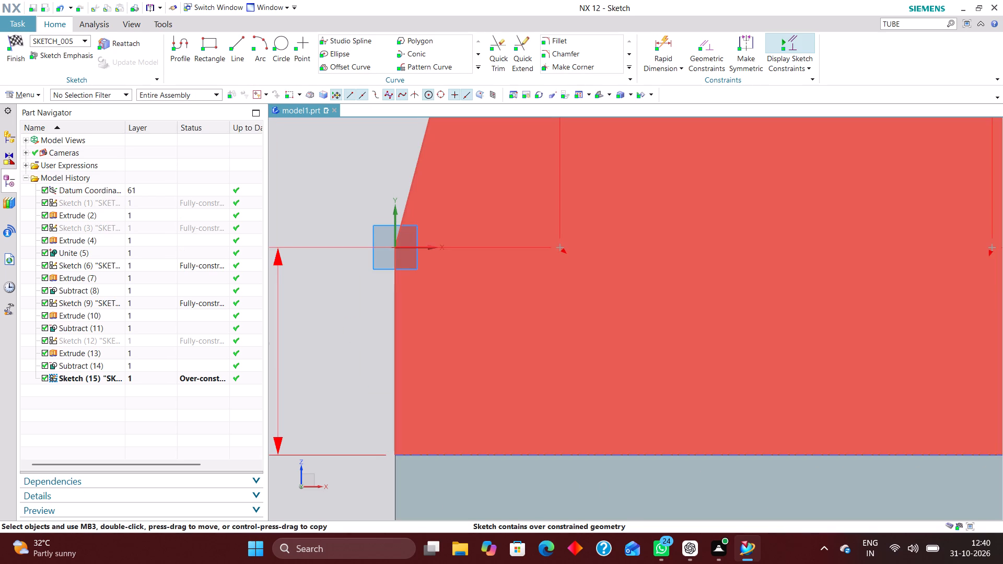
pyautogui.moveTo(589, 246); pyautogui.dragTo(594, 383, button='right')
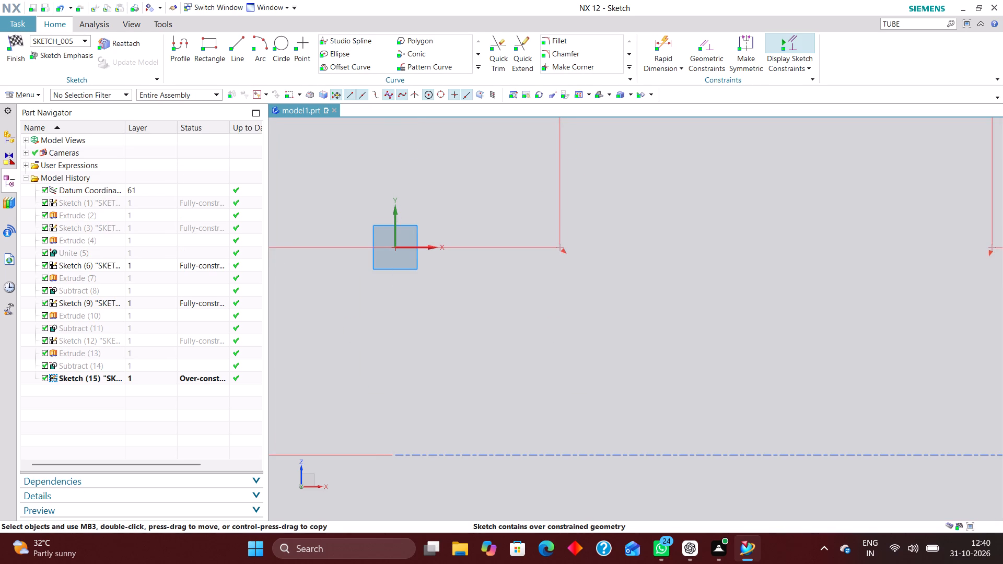
pyautogui.moveTo(567, 252); pyautogui.dragTo(540, 279, button='right')
pyautogui.moveTo(570, 251); pyautogui.dragTo(530, 256, button='right')
pyautogui.scroll(-5, 557, 275)
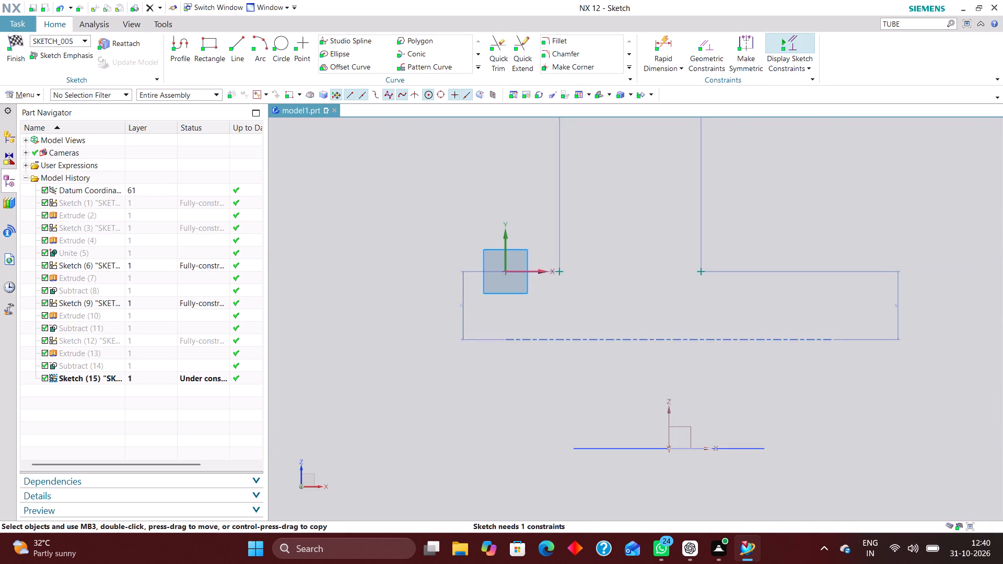
# Move the pair of hole points horizontally until they are roughly centred on the vertical datum axis.
pyautogui.scroll(-1, 635, 331)
pyautogui.scroll(-3, 691, 318)
pyautogui.scroll(3, 693, 283)
pyautogui.scroll(-2, 602, 299)
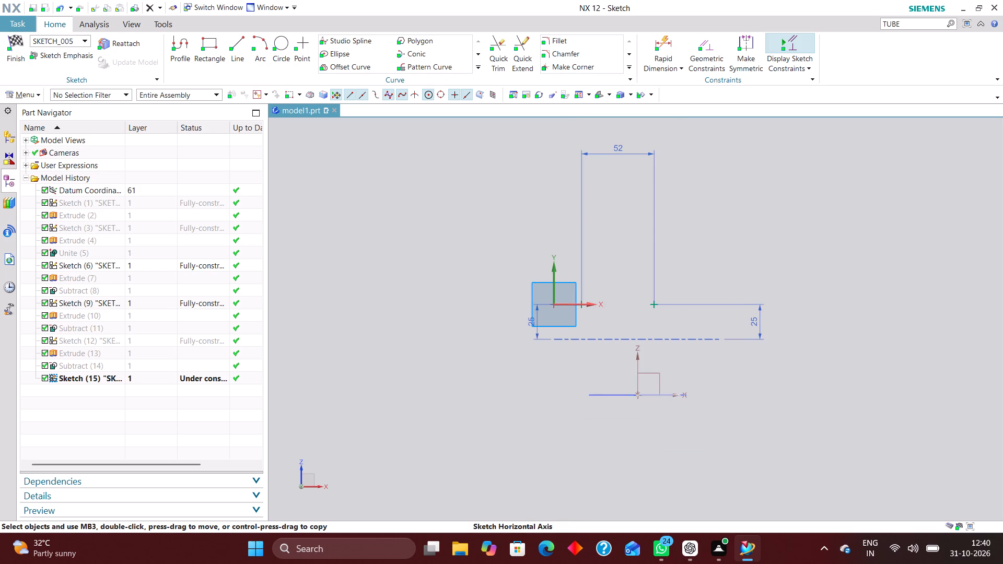
pyautogui.scroll(4, 584, 305)
pyautogui.moveTo(579, 302); pyautogui.dragTo(615, 303)
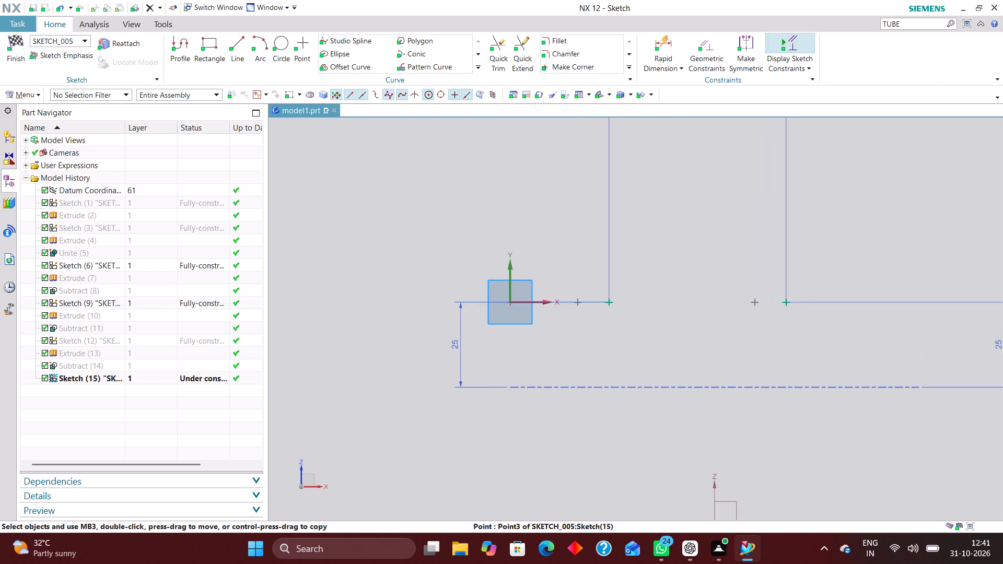
pyautogui.moveTo(615, 303); pyautogui.dragTo(623, 303)
pyautogui.scroll(-3, 657, 331)
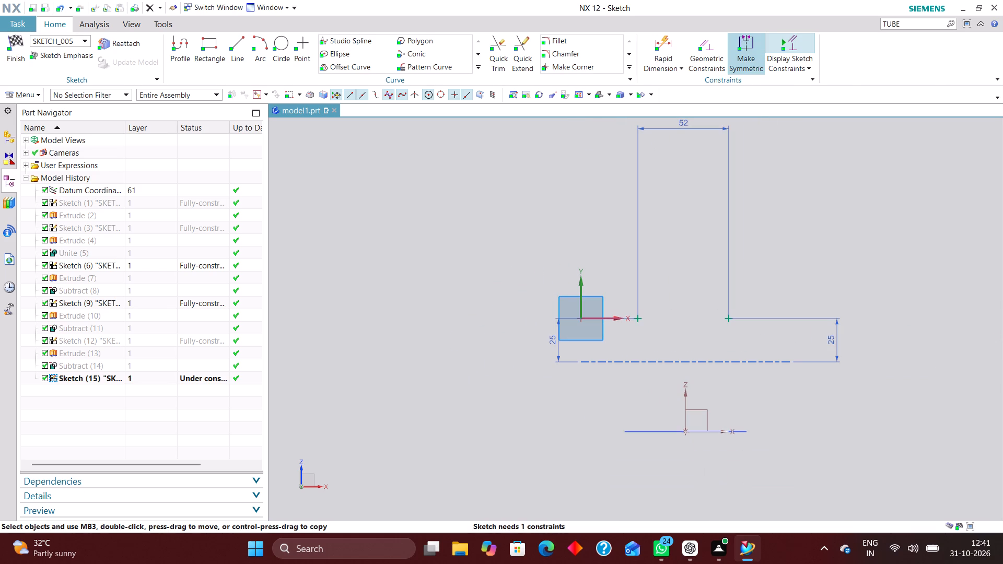
# Apply Make Symmetric to the two hole points again, with the vertical datum axis as centerline.
pyautogui.click(742, 49)
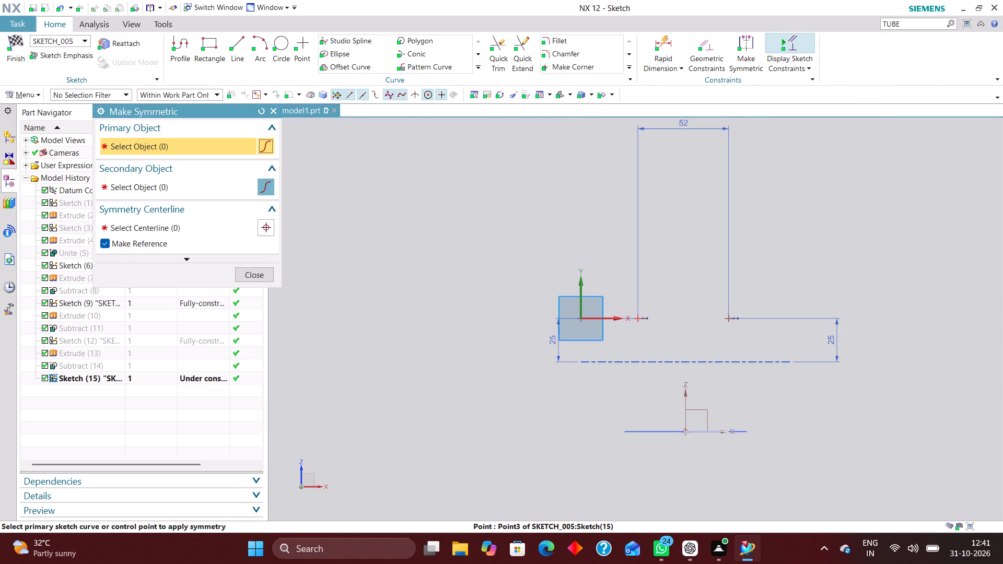
pyautogui.click(640, 317)
pyautogui.click(730, 318)
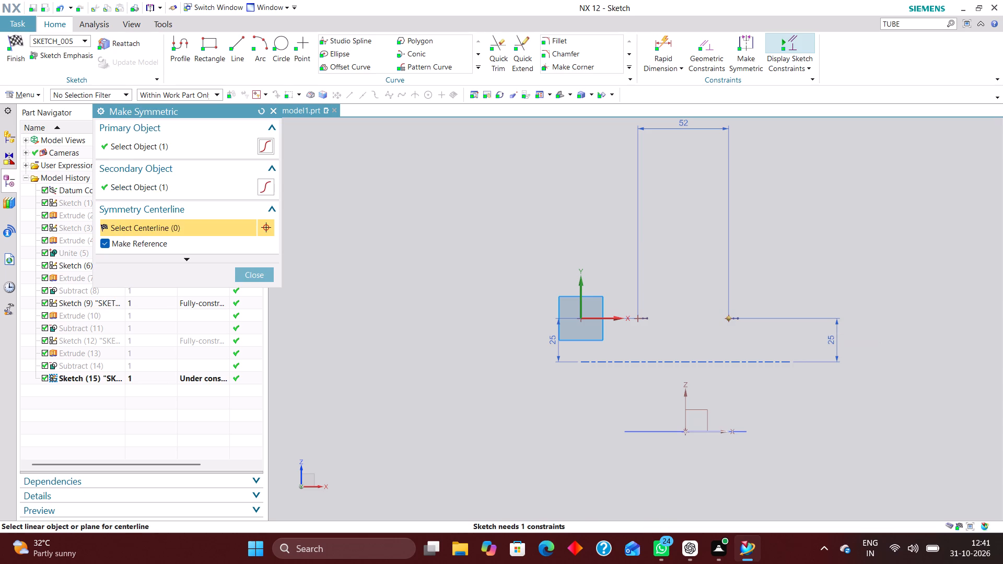
pyautogui.click(684, 392)
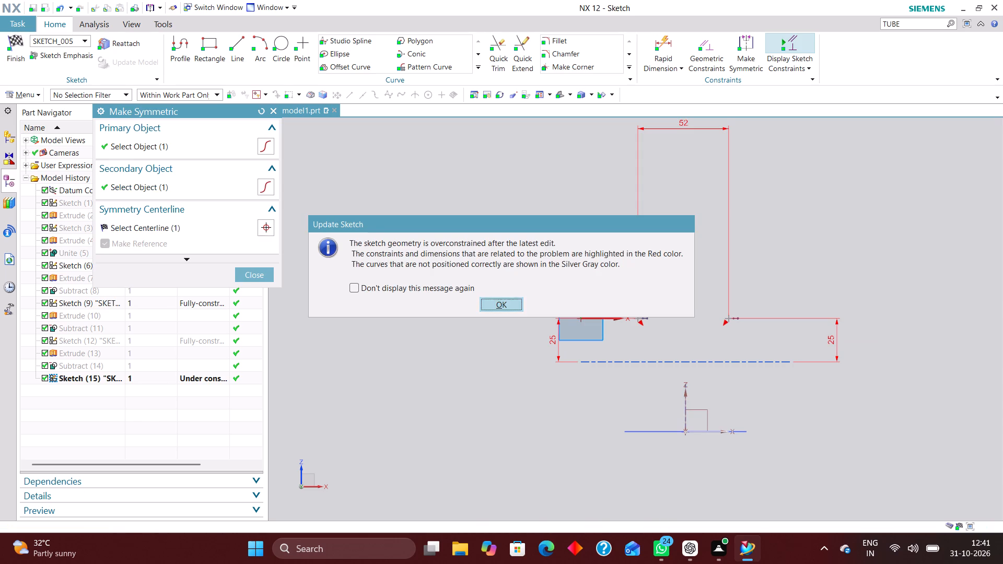
pyautogui.click(497, 302)
pyautogui.click(242, 266)
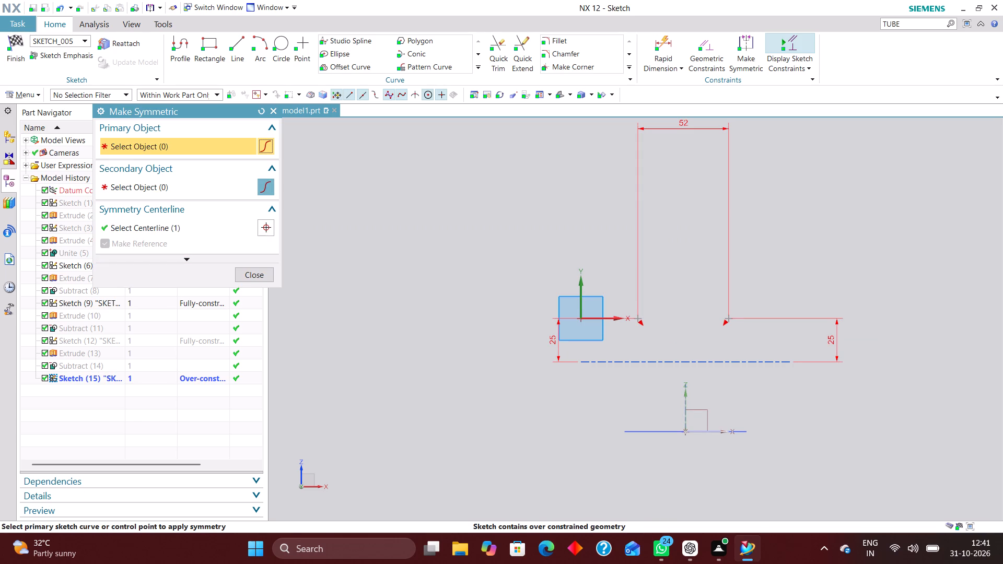
# Delete the symmetry constraint applied to the two hole points.
pyautogui.click(252, 275)
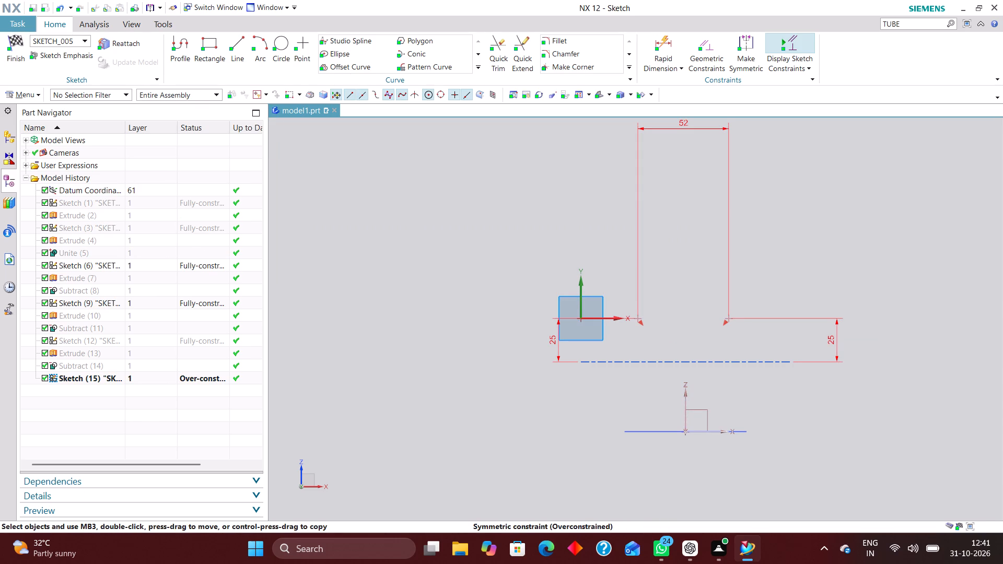
pyautogui.moveTo(645, 328); pyautogui.dragTo(582, 334, button='right')
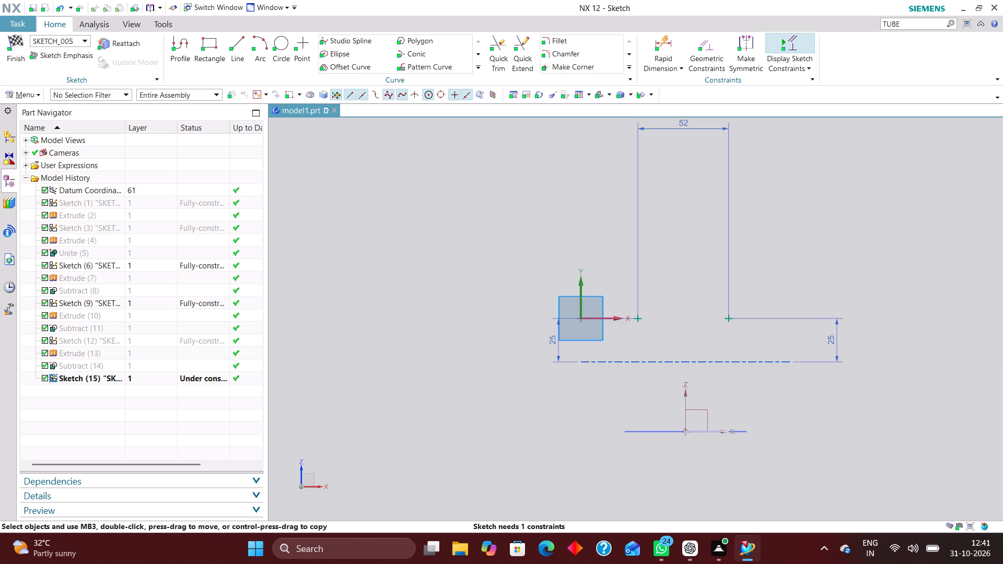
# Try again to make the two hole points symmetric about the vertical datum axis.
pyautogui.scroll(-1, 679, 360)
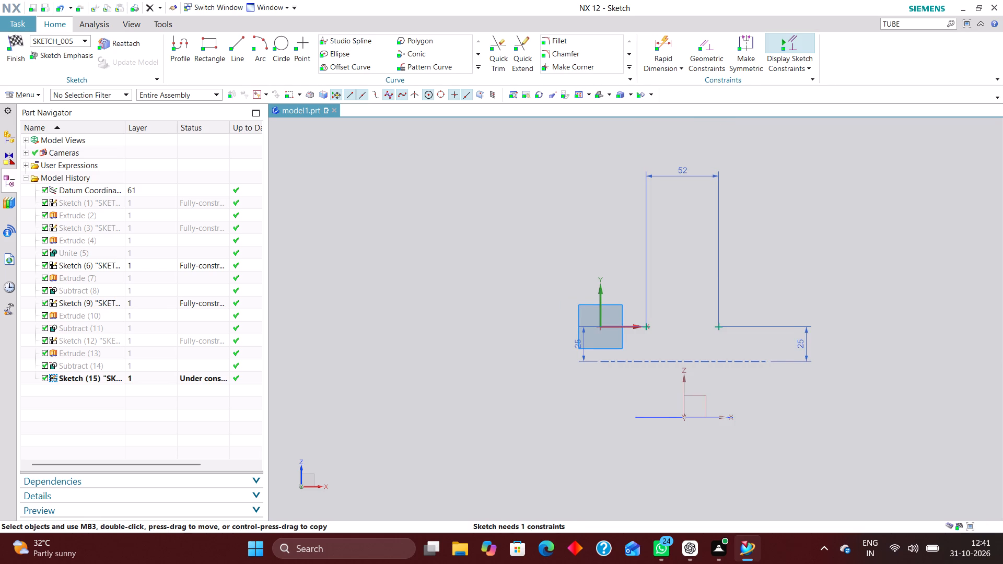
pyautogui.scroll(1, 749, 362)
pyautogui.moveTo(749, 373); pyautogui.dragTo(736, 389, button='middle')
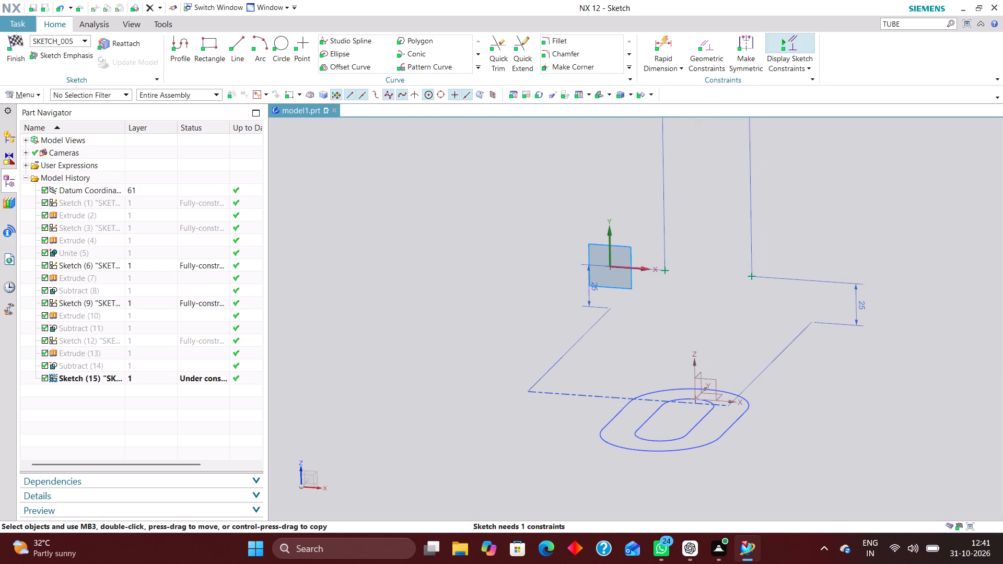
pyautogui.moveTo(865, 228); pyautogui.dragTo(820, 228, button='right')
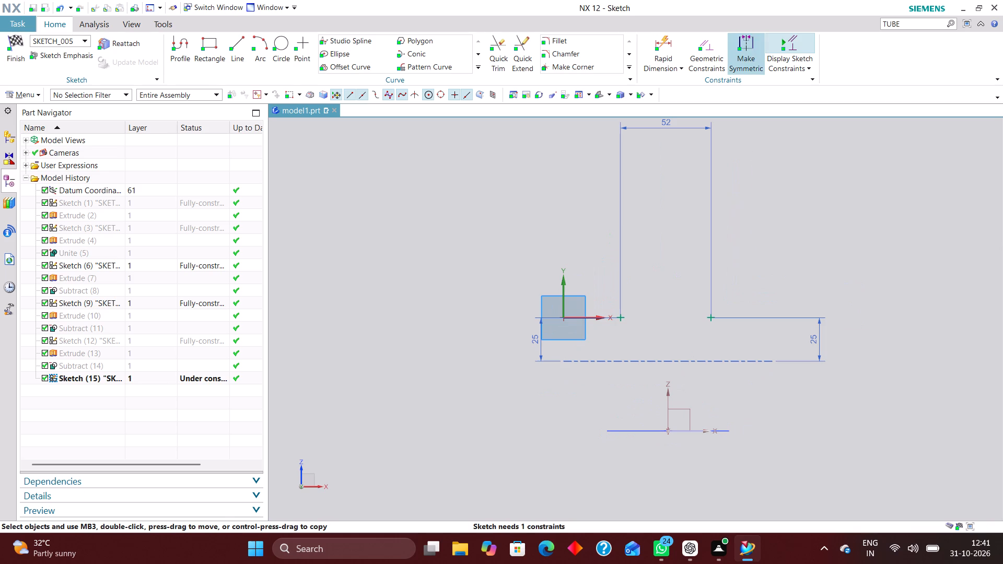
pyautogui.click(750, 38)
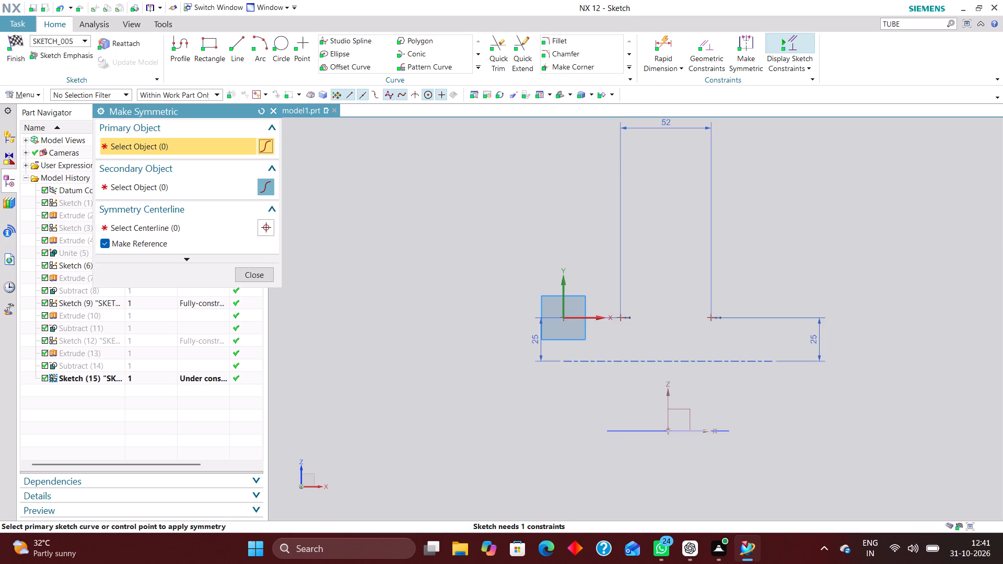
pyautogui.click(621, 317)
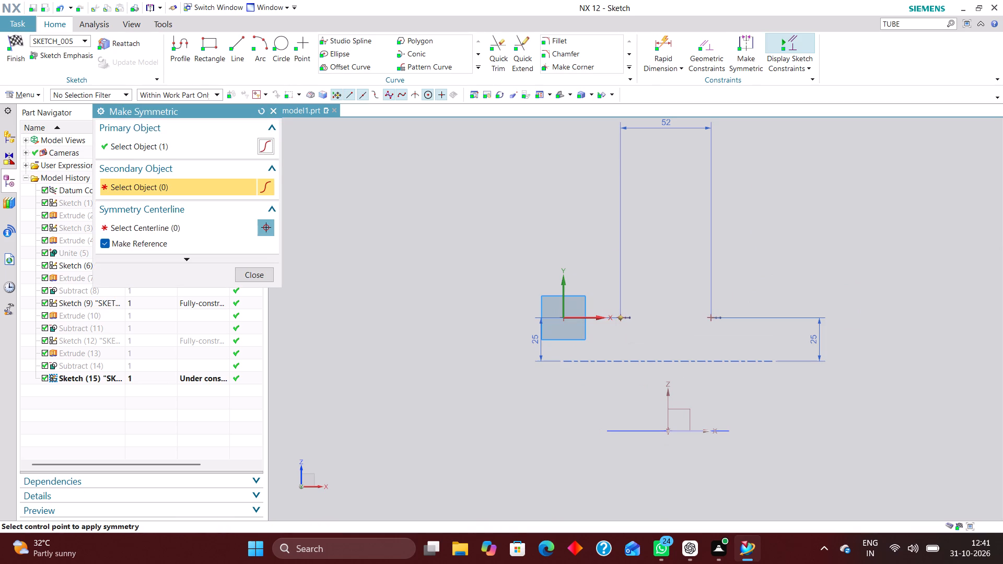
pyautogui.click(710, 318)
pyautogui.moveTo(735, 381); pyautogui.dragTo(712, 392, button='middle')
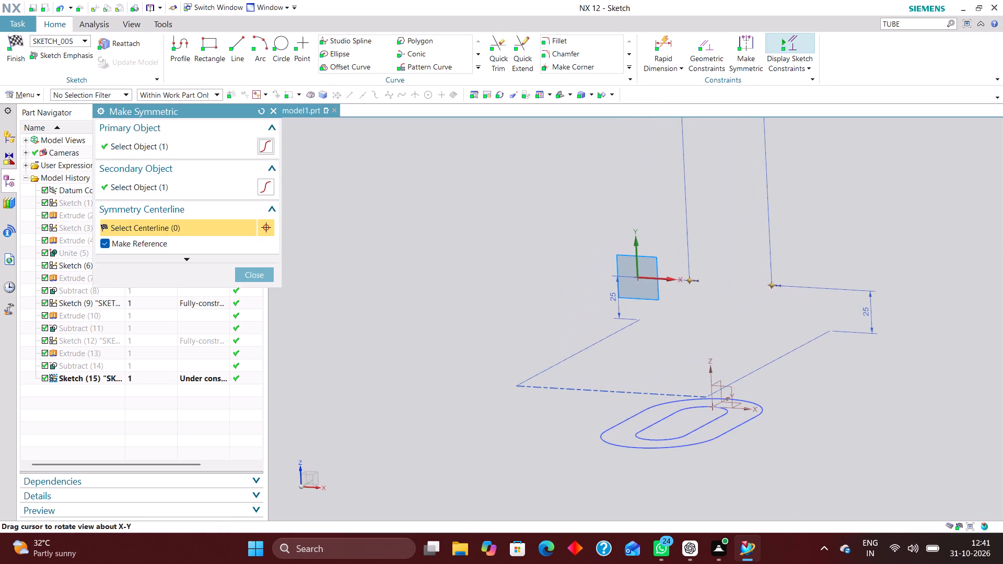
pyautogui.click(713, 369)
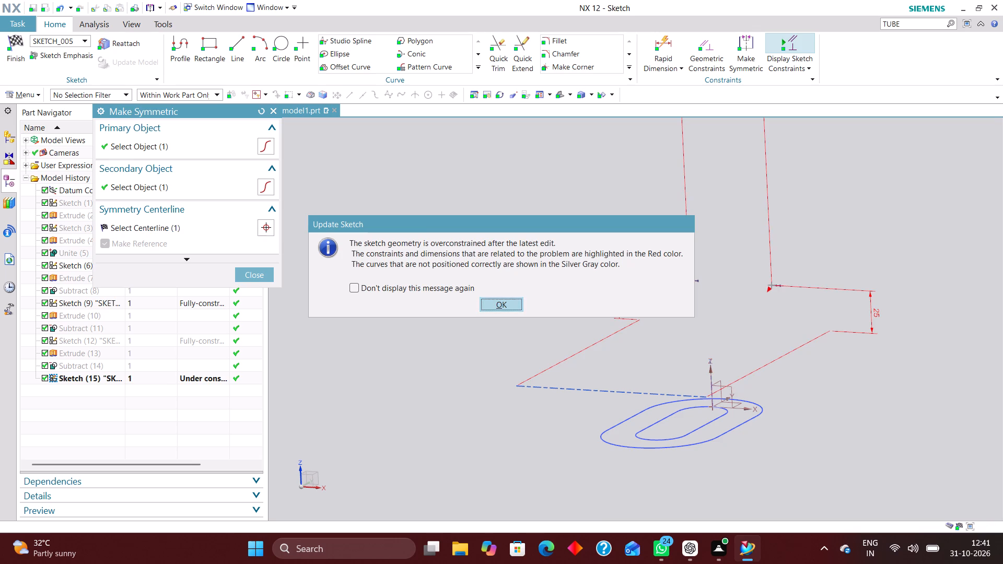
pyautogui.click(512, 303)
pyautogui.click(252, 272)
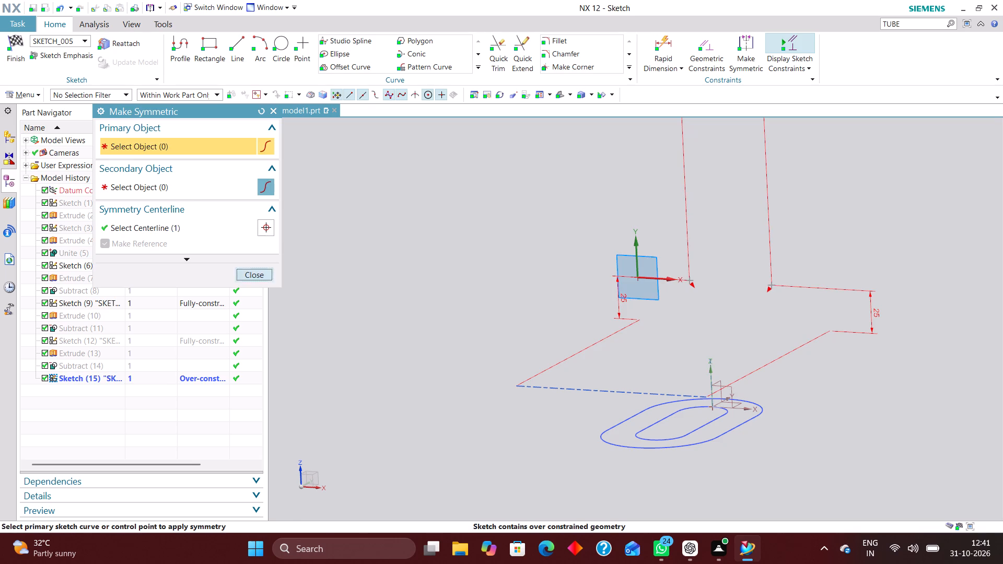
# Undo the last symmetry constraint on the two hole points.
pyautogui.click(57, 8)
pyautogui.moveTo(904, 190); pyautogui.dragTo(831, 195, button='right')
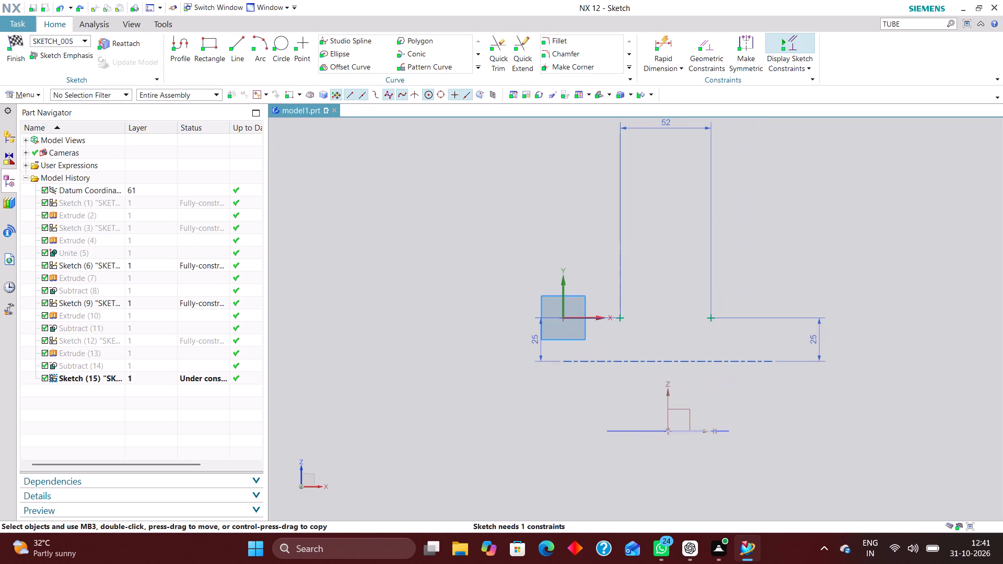
# Show the hidden bracket body again behind the hole point sketch.
pyautogui.scroll(-2, 739, 268)
pyautogui.scroll(2, 729, 279)
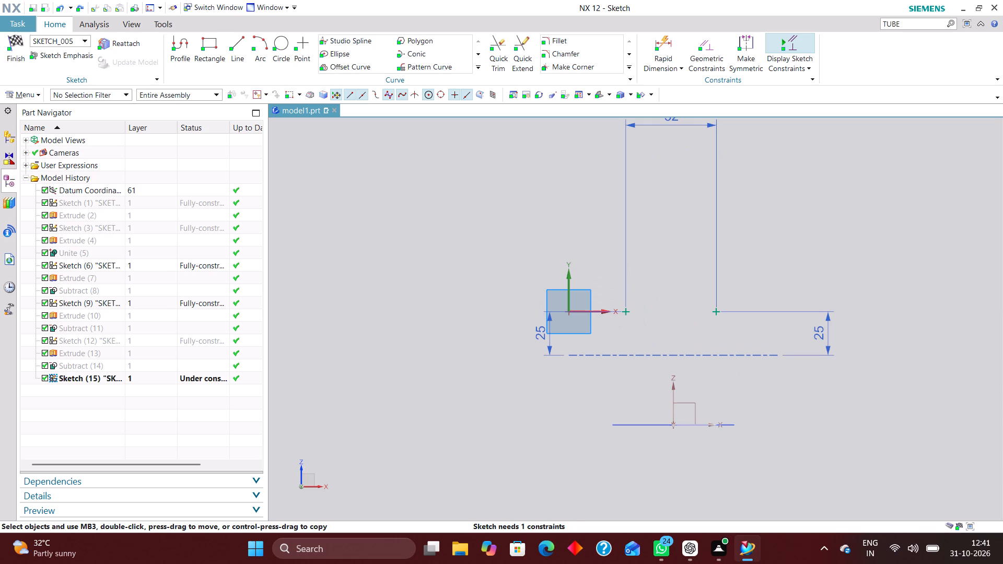
pyautogui.rightClick(122, 352)
pyautogui.click(144, 361)
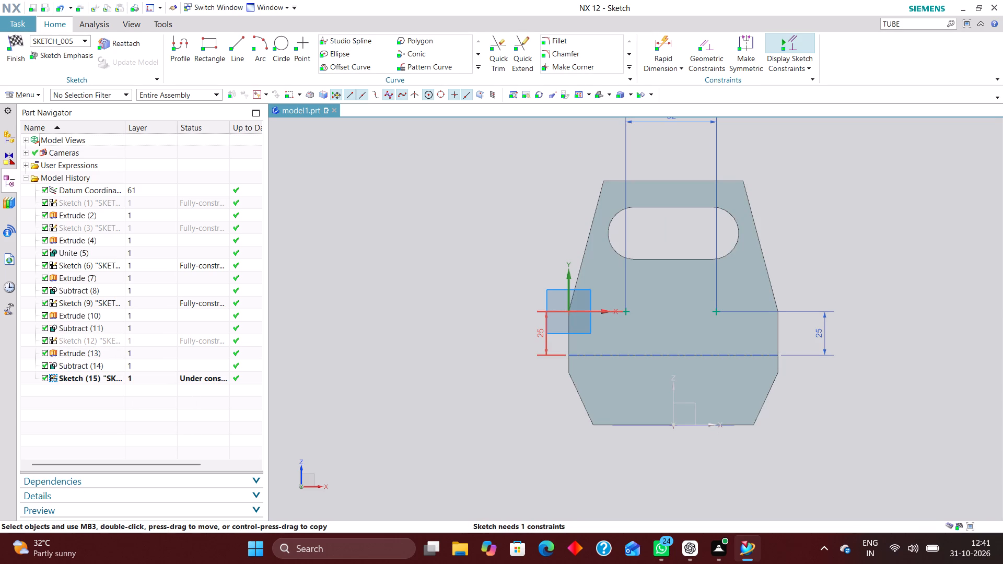
# Dimension the first hole point 26 mm horizontally from the midpoint of the upright slot's lower edge and finish the sketch.
pyautogui.click(662, 37)
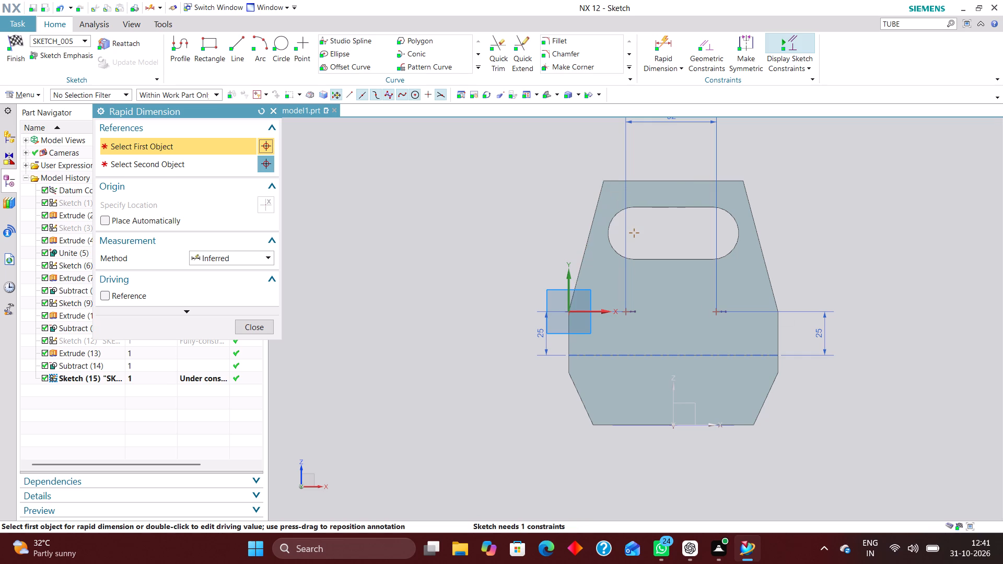
pyautogui.click(673, 260)
pyautogui.click(626, 312)
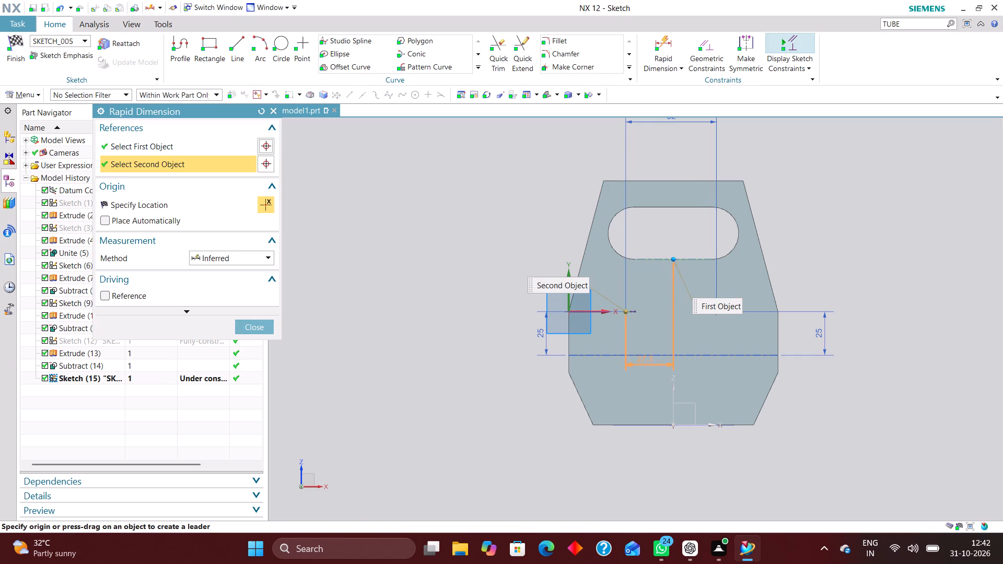
pyautogui.click(646, 383)
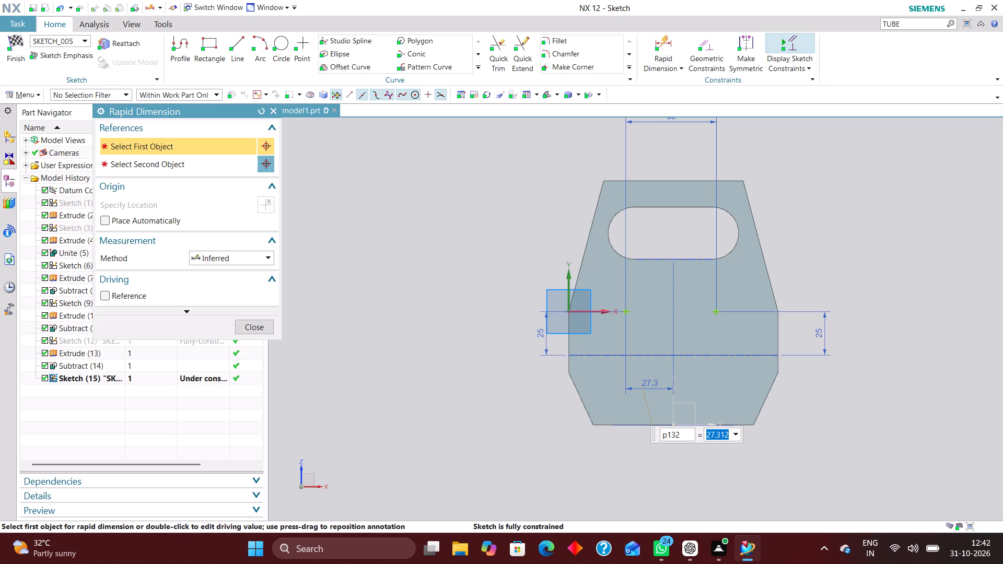
pyautogui.write('26')
pyautogui.press('Return')
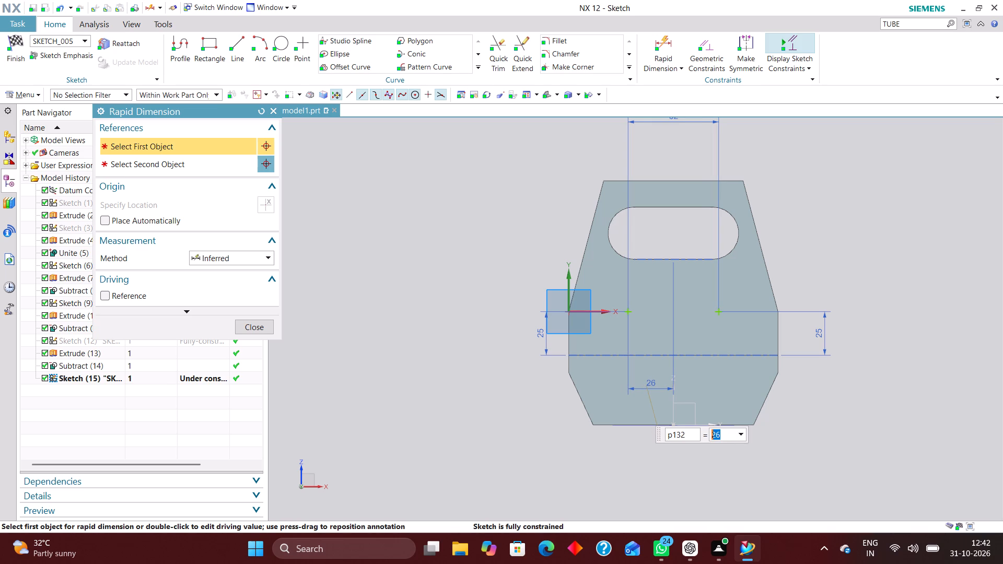
pyautogui.click(256, 325)
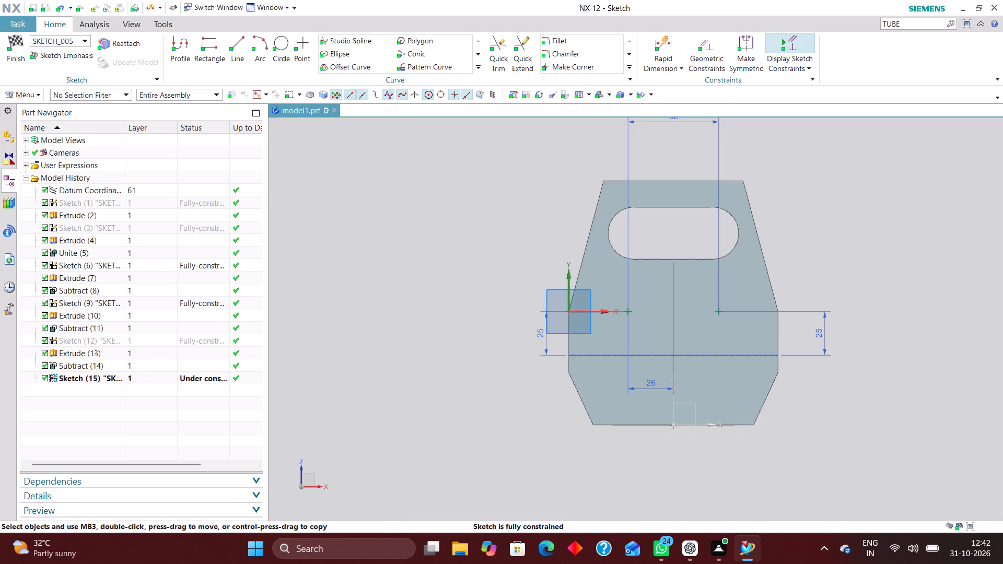
pyautogui.click(11, 42)
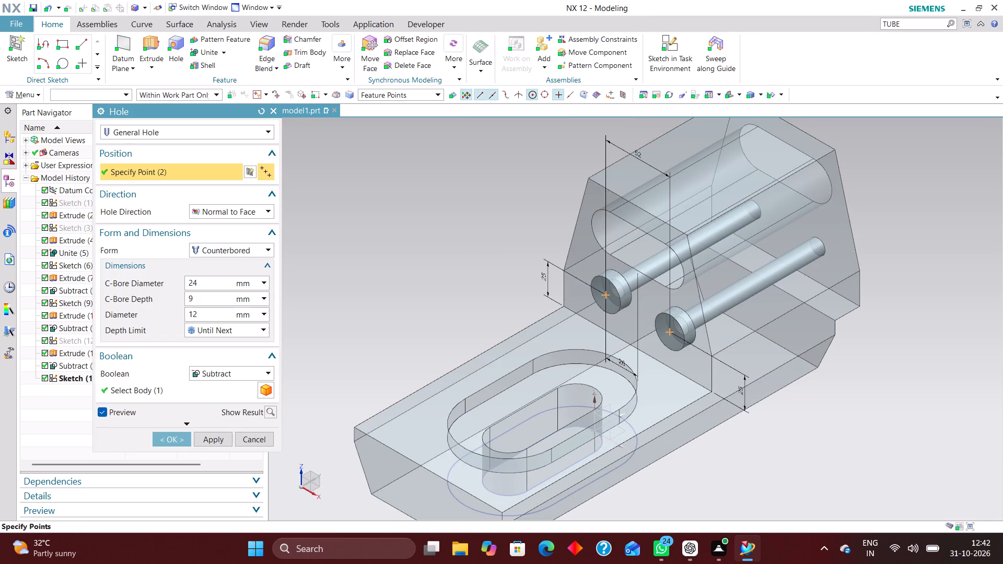
# Create the two holes below the upright slot as simple 30 mm diameter holes, until next, subtracted from the bracket body.
pyautogui.click(251, 245)
pyautogui.click(248, 260)
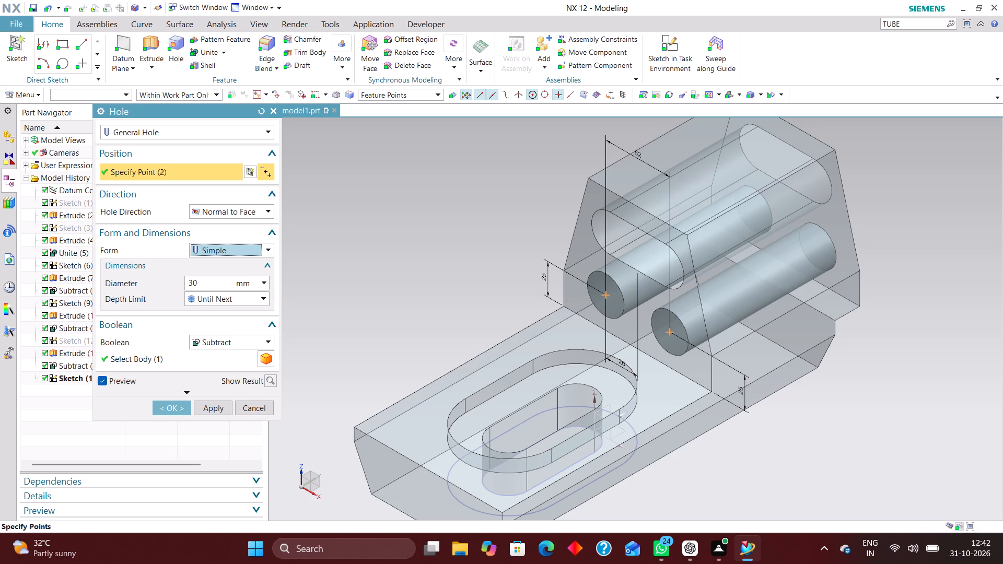
pyautogui.click(165, 409)
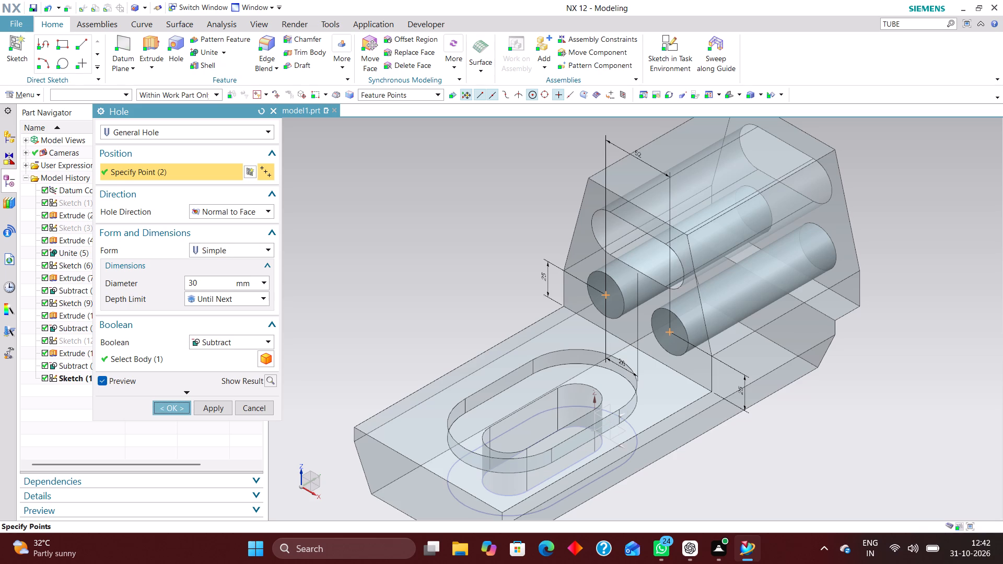
# Hide the pocket sketch and the slot sketch on the underside of the bracket's base.
pyautogui.scroll(-4, 543, 319)
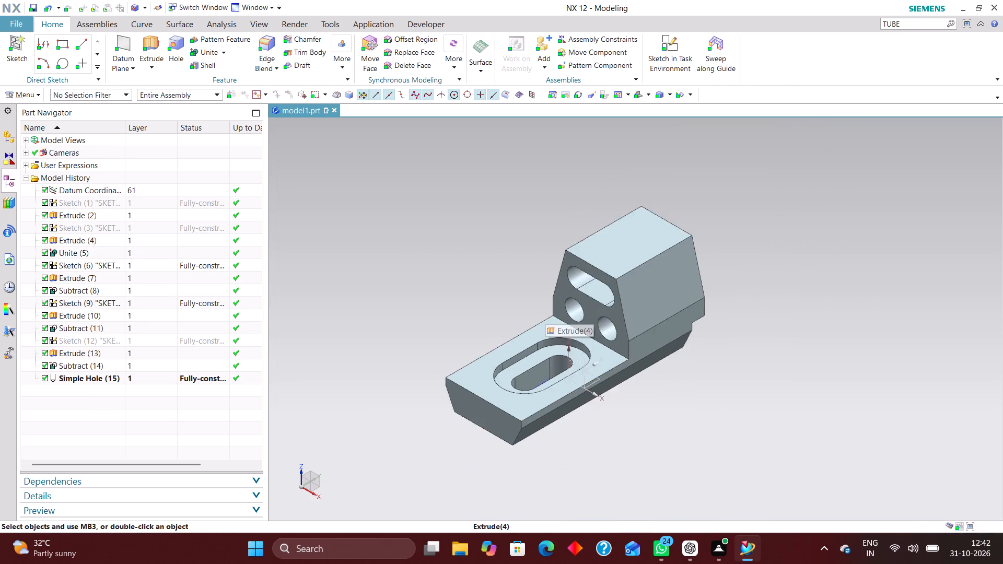
pyautogui.moveTo(687, 441); pyautogui.dragTo(666, 415, button='middle')
pyautogui.scroll(1, 686, 421)
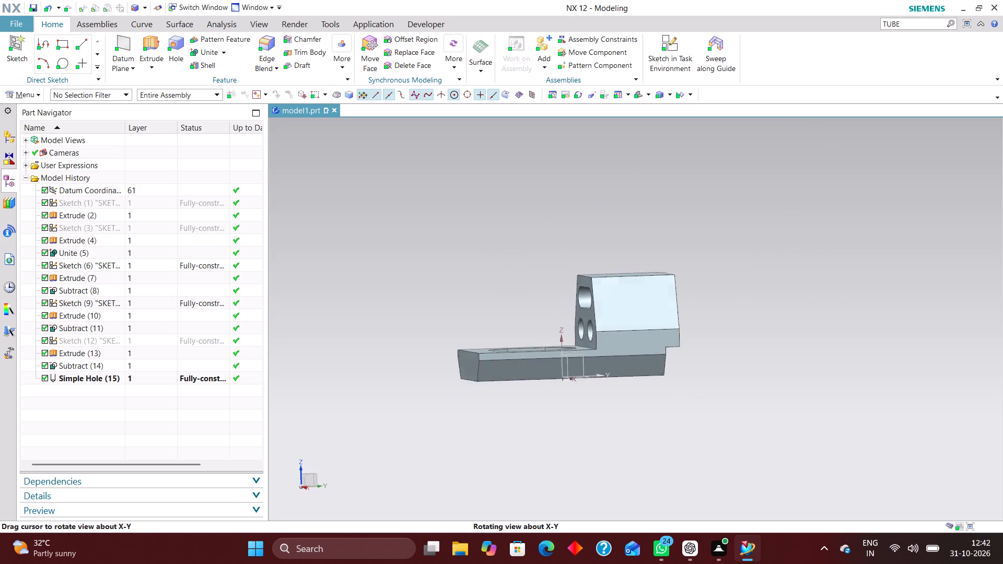
pyautogui.moveTo(666, 415); pyautogui.dragTo(436, 370, button='middle')
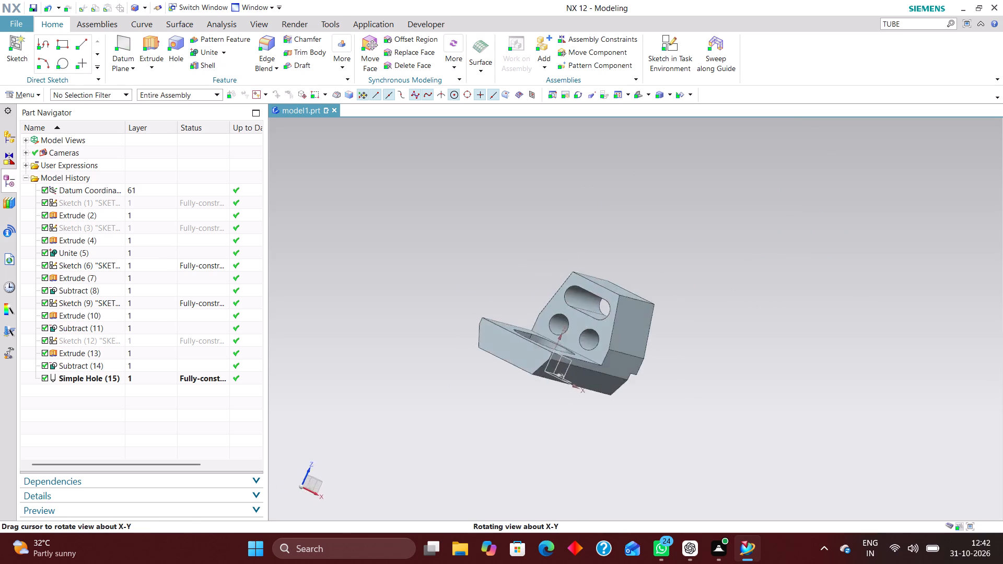
pyautogui.moveTo(436, 370); pyautogui.dragTo(379, 355, button='middle')
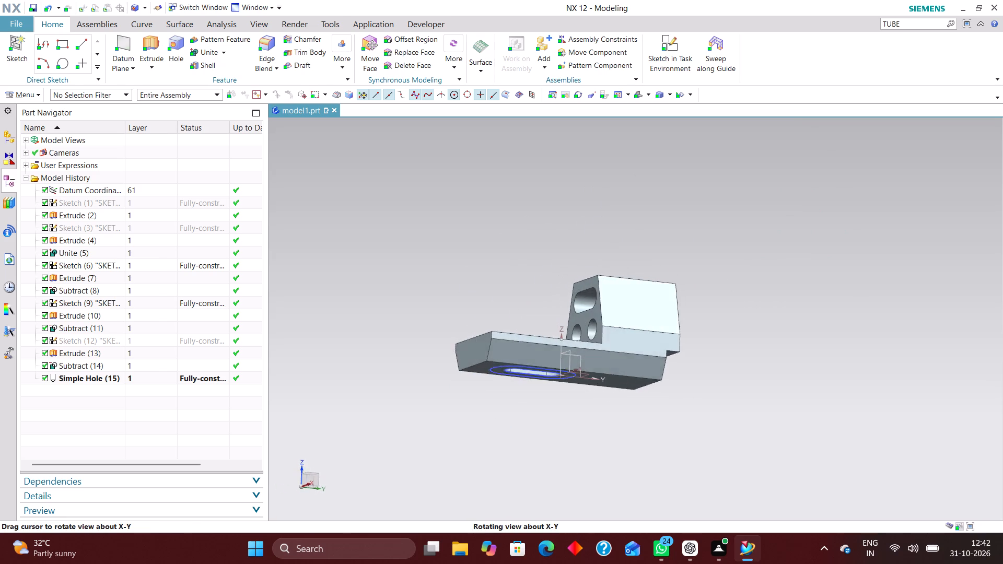
pyautogui.moveTo(379, 355); pyautogui.dragTo(378, 378, button='middle')
pyautogui.scroll(5, 526, 396)
pyautogui.moveTo(563, 420); pyautogui.dragTo(563, 407, button='middle')
pyautogui.scroll(1, 563, 420)
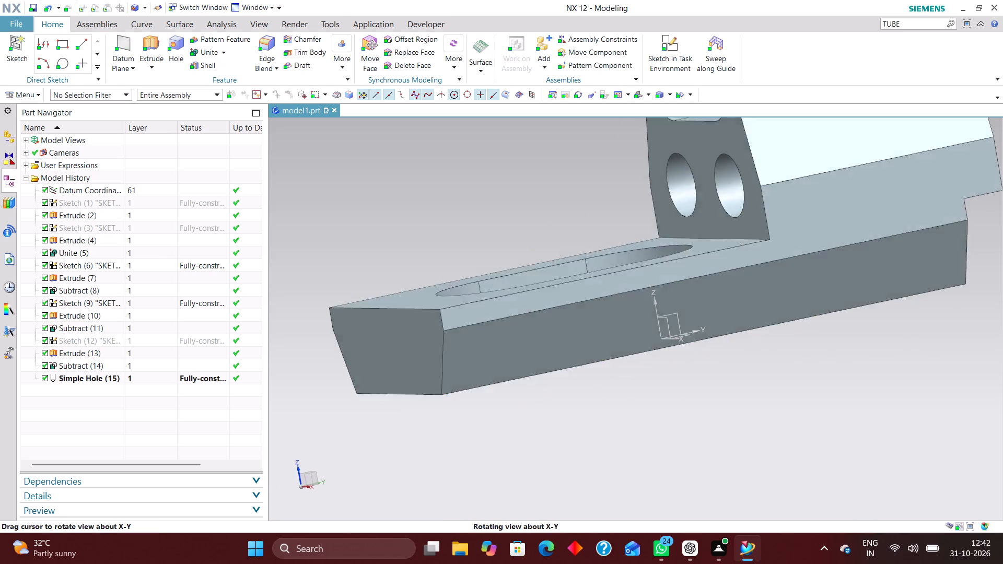
pyautogui.moveTo(563, 407); pyautogui.dragTo(563, 390, button='middle')
pyautogui.moveTo(587, 352); pyautogui.dragTo(584, 399, button='right')
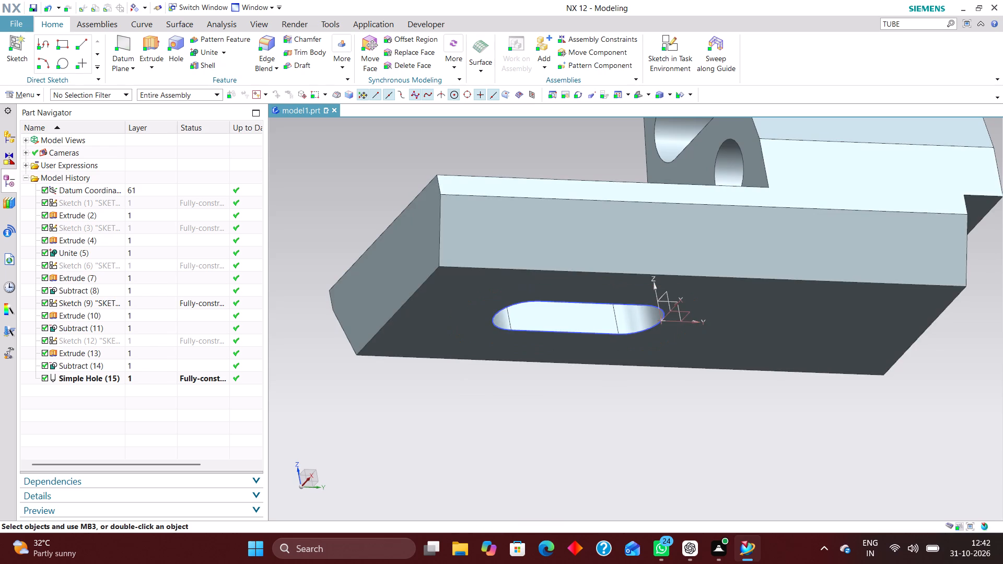
pyautogui.moveTo(588, 329); pyautogui.dragTo(589, 364, button='right')
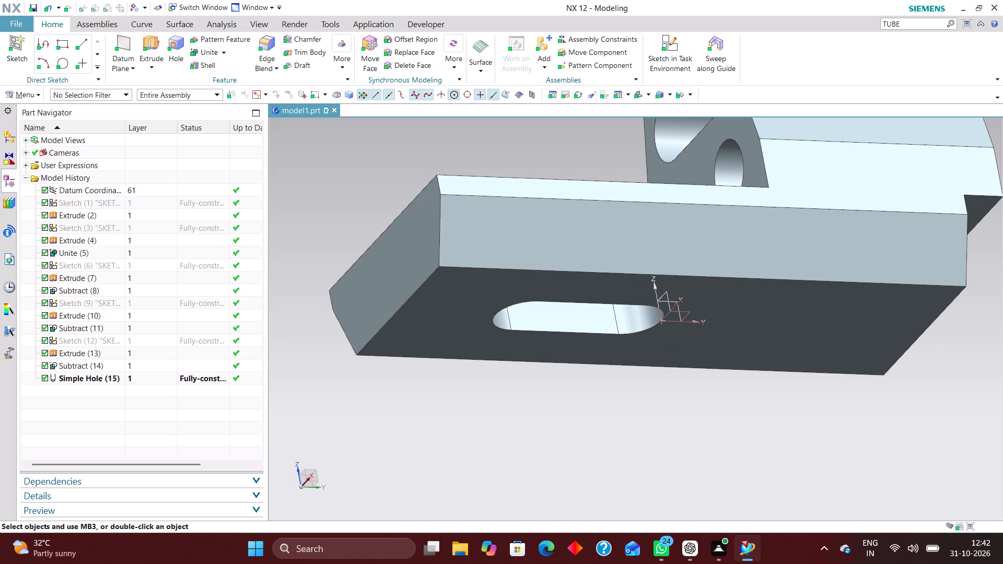
pyautogui.click(637, 95)
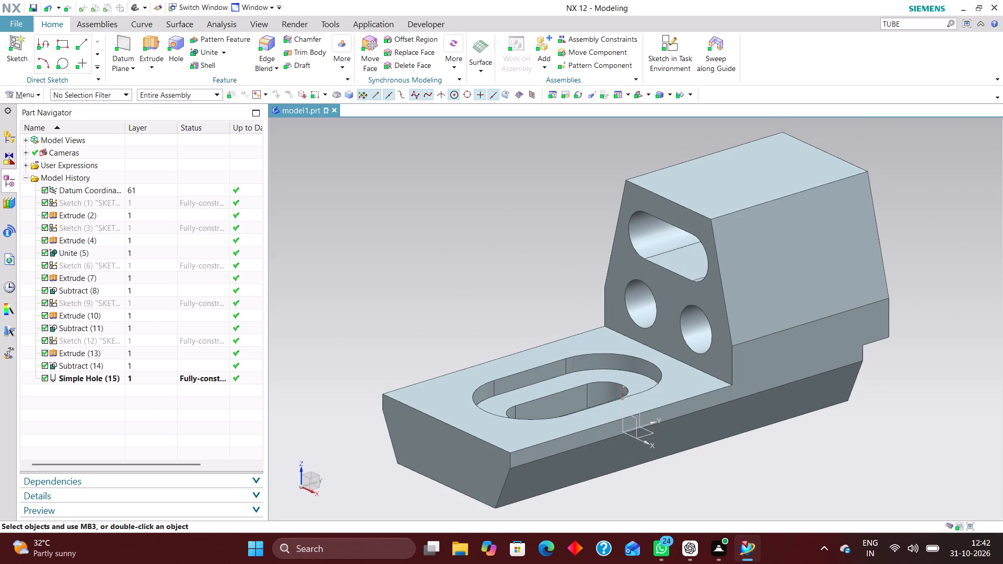
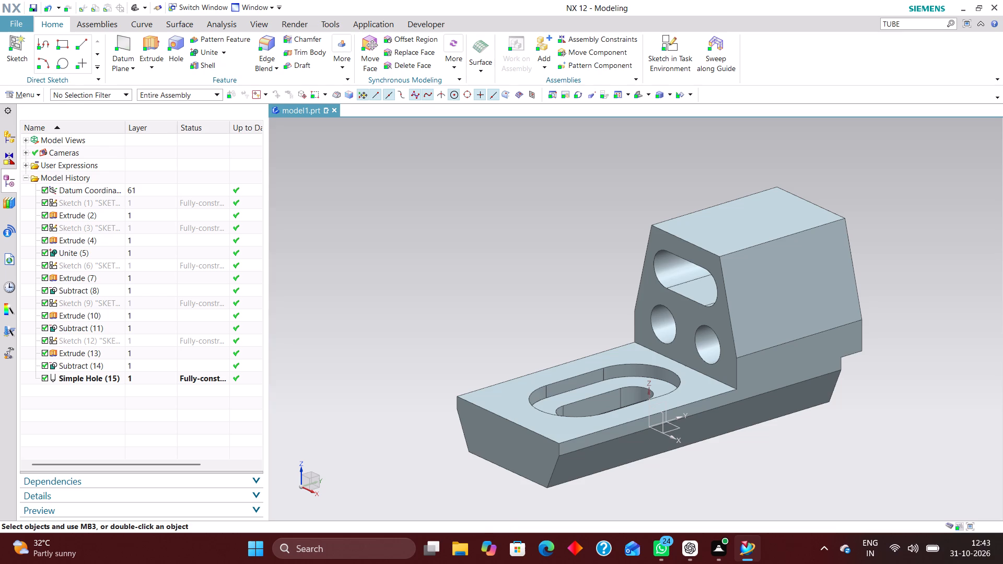
# Move the datum coordinate system to layer 220.
pyautogui.click(148, 190)
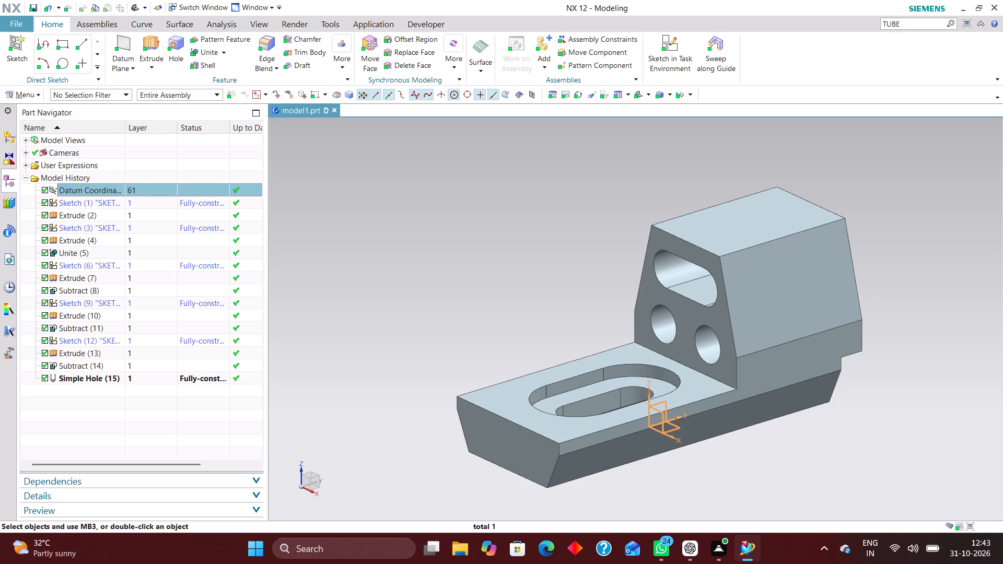
pyautogui.hotkey('ctrl', 'j')
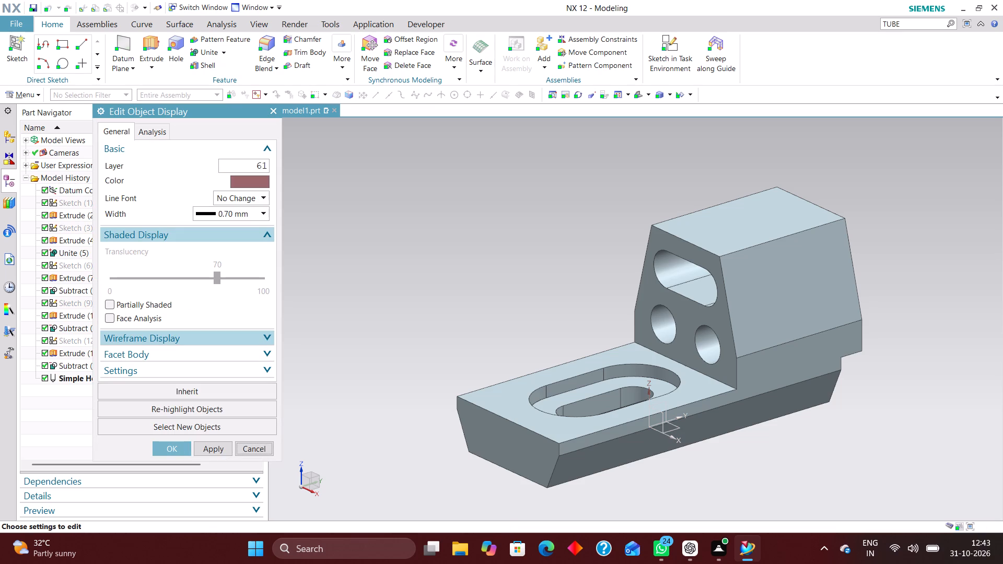
pyautogui.moveTo(254, 166); pyautogui.dragTo(394, 173)
pyautogui.write('220')
pyautogui.press('Return')
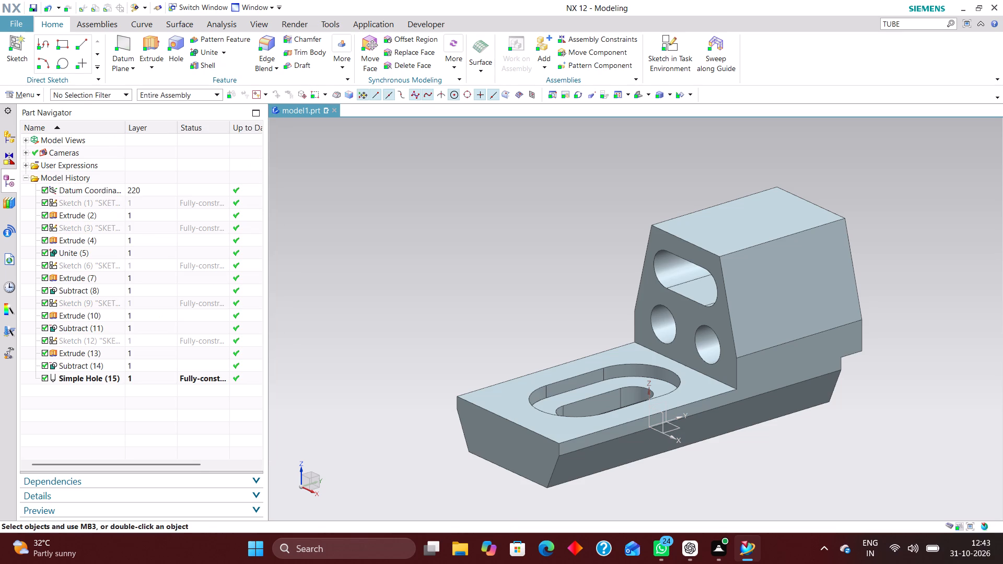
# Move the base profile sketch, Sketch (1), to layer 11.
pyautogui.click(134, 204)
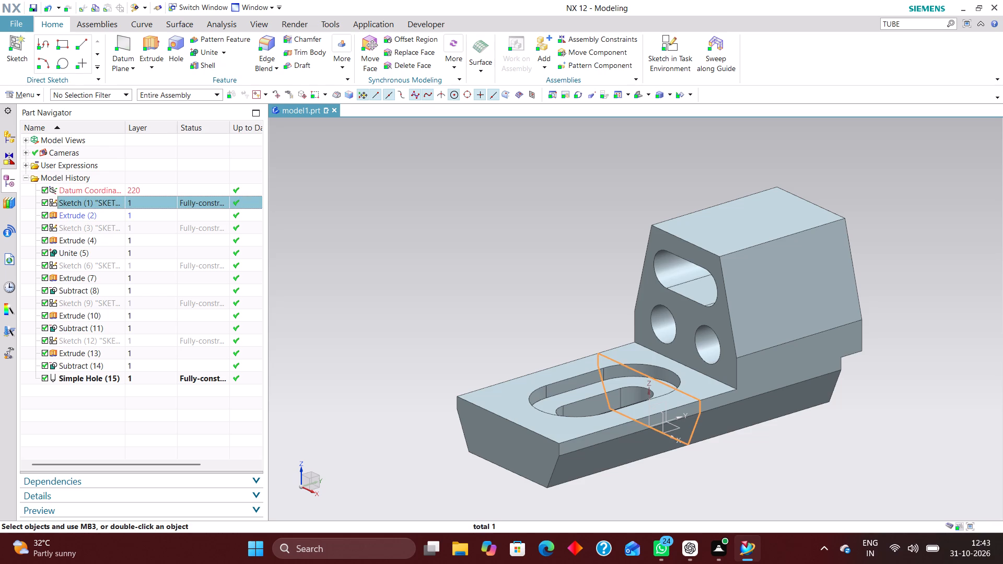
pyautogui.hotkey('ctrl', 'j')
pyautogui.write('11')
pyautogui.press('Return')
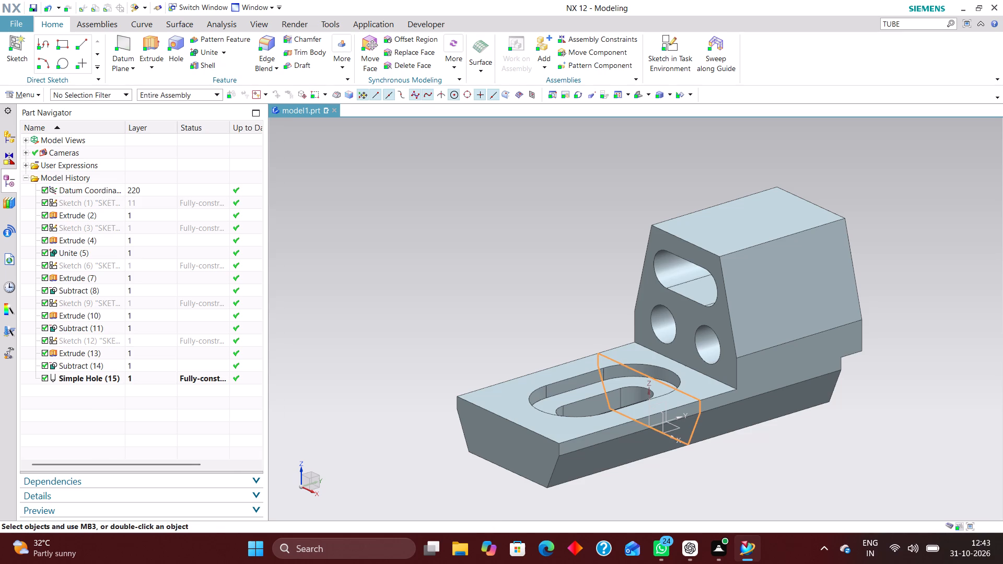
# Move the solid bracket body to layer 2 by way of its base extrusion, Extrude (2).
pyautogui.click(148, 214)
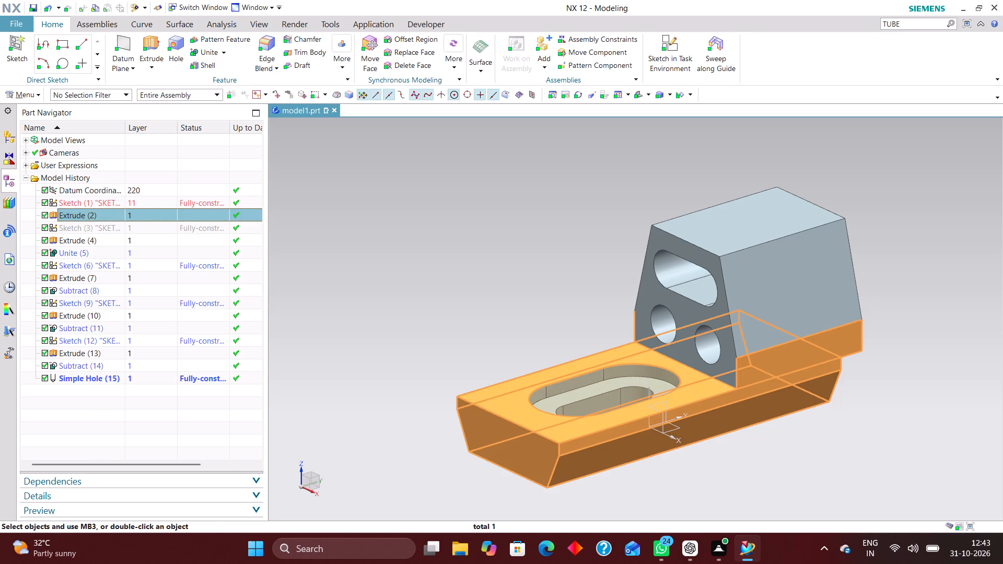
pyautogui.hotkey('ctrl', 'j')
pyautogui.press('2')
pyautogui.press('Return')
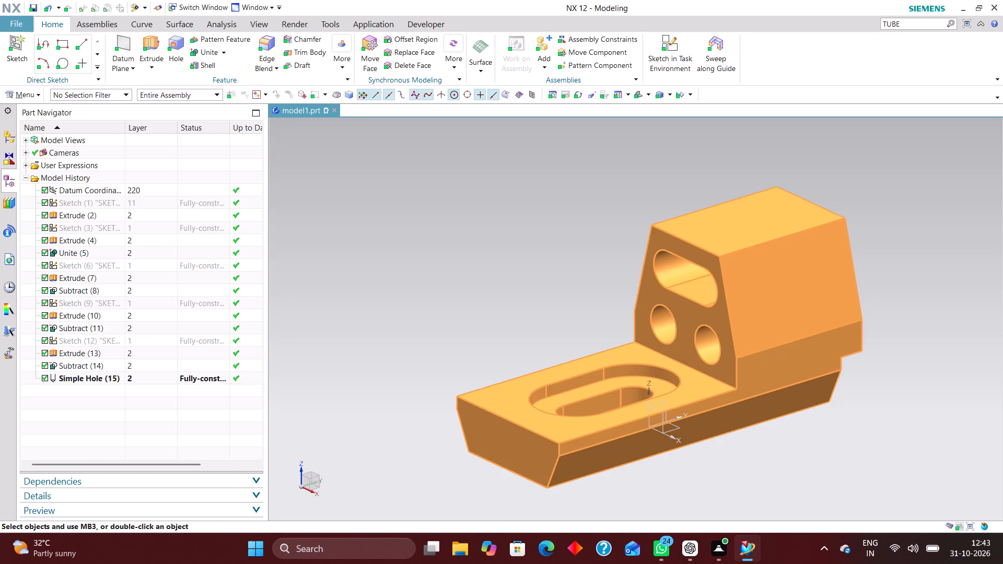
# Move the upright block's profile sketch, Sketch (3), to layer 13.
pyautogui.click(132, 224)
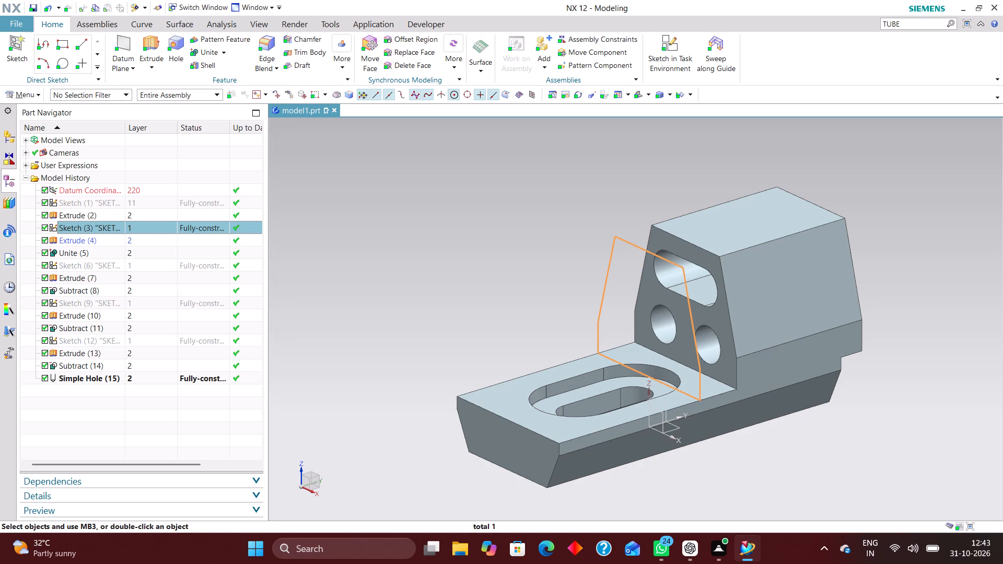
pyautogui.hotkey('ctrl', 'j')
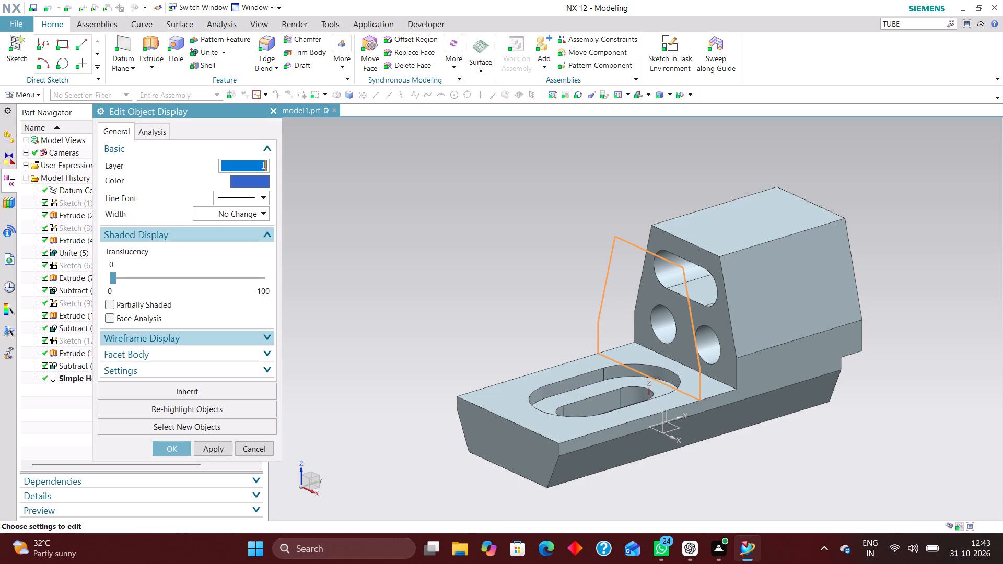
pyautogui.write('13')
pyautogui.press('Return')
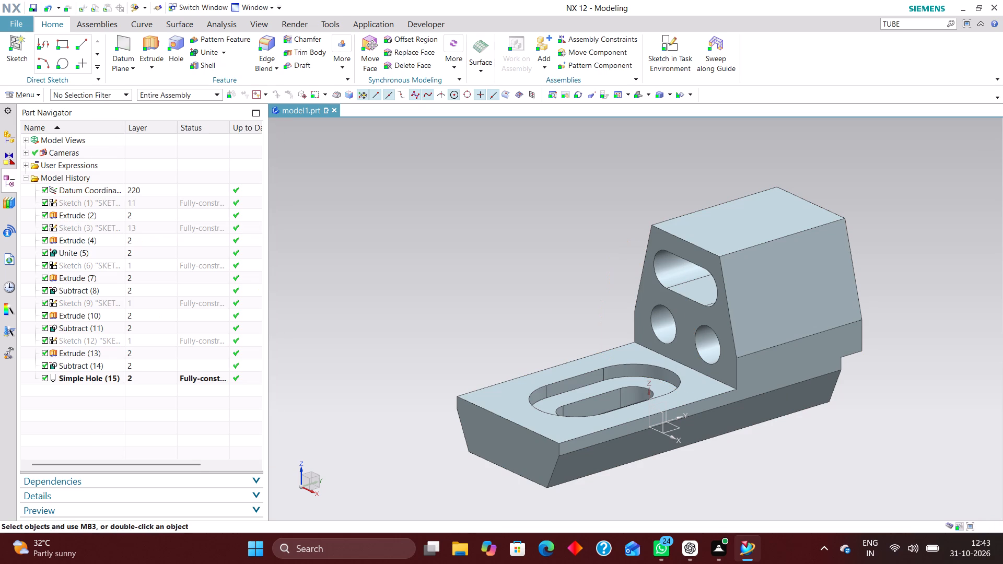
# Set the layer of the upright block's profile sketch, Sketch (3), to 12.
pyautogui.click(152, 226)
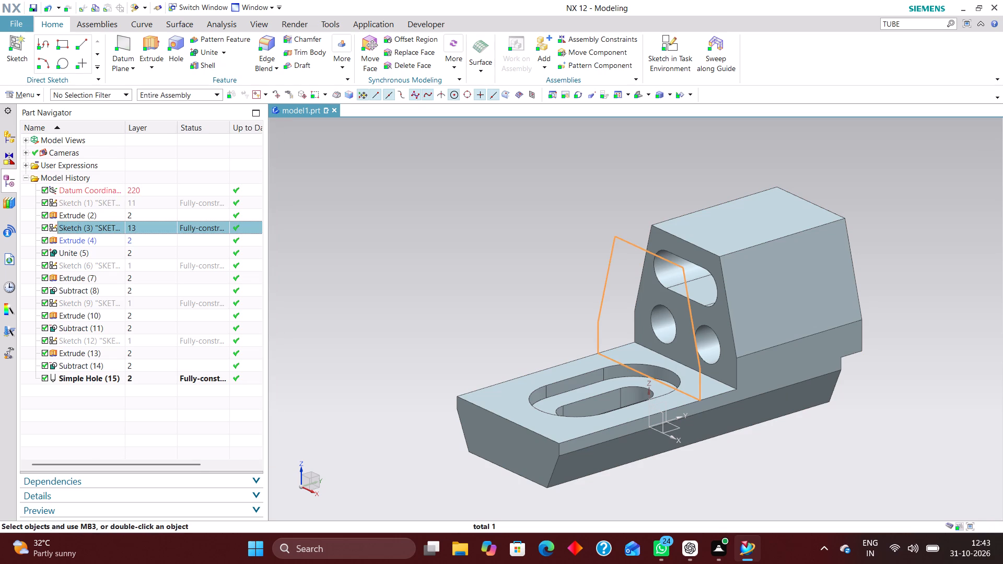
pyautogui.hotkey('ctrl', 'j')
pyautogui.write('12')
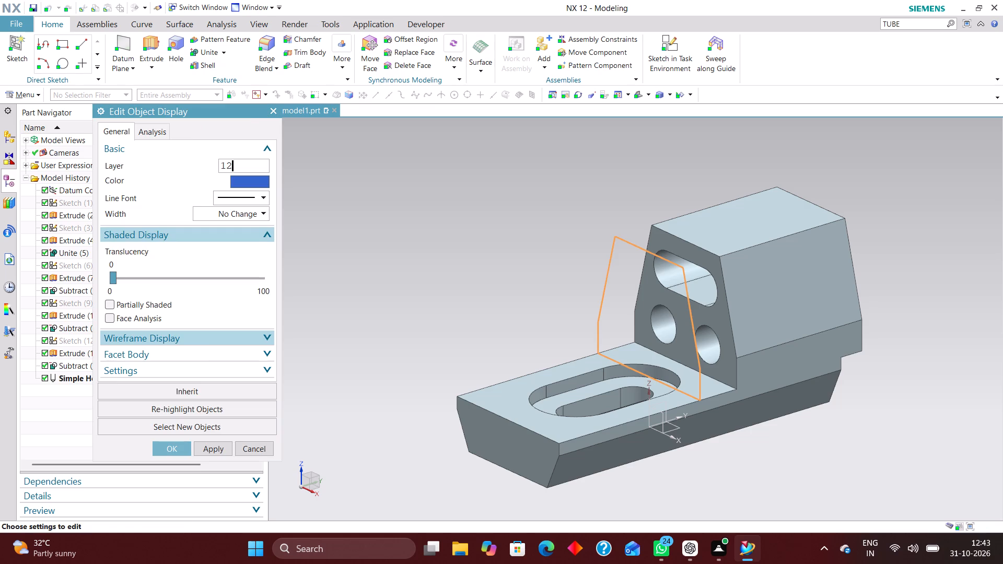
pyautogui.press('Return')
# Move the base pocket sketch, Sketch (6), to layer 13.
pyautogui.click(137, 262)
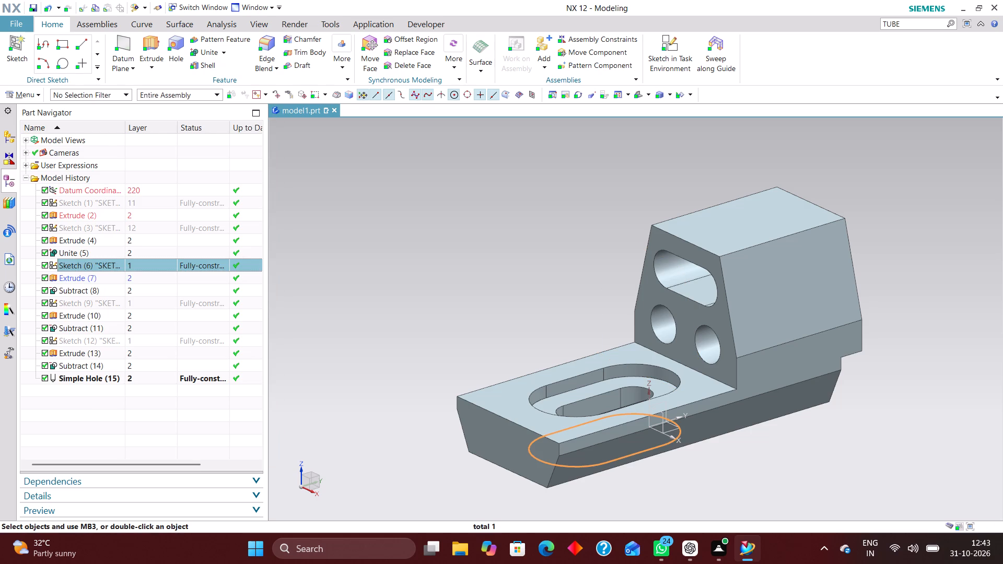
pyautogui.hotkey('ctrl', 'j')
pyautogui.write('13')
pyautogui.press('Return')
# Move the base slot sketch, Sketch (9), to layer 14.
pyautogui.click(143, 300)
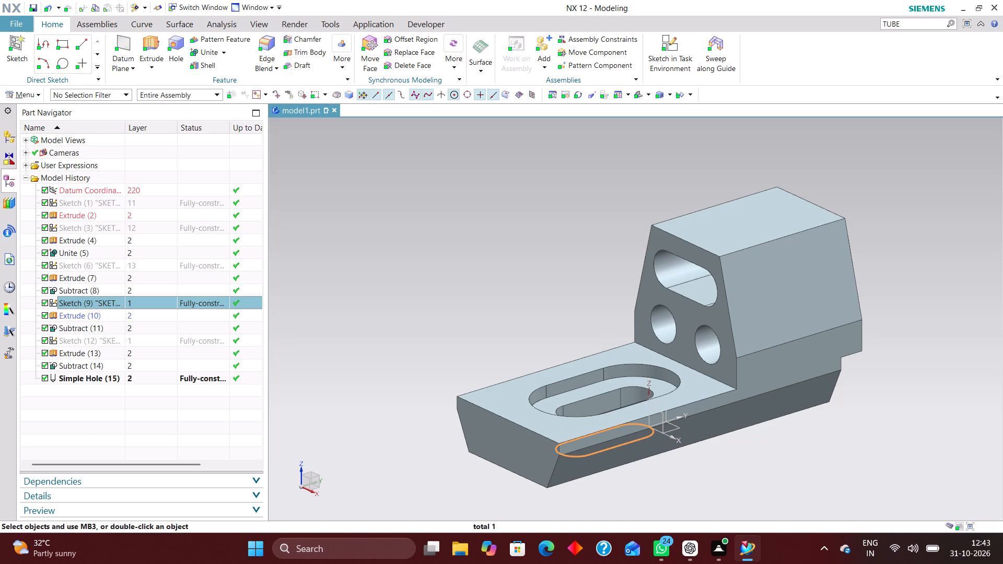
pyautogui.hotkey('ctrl', 'j')
pyautogui.write('14')
pyautogui.press('Return')
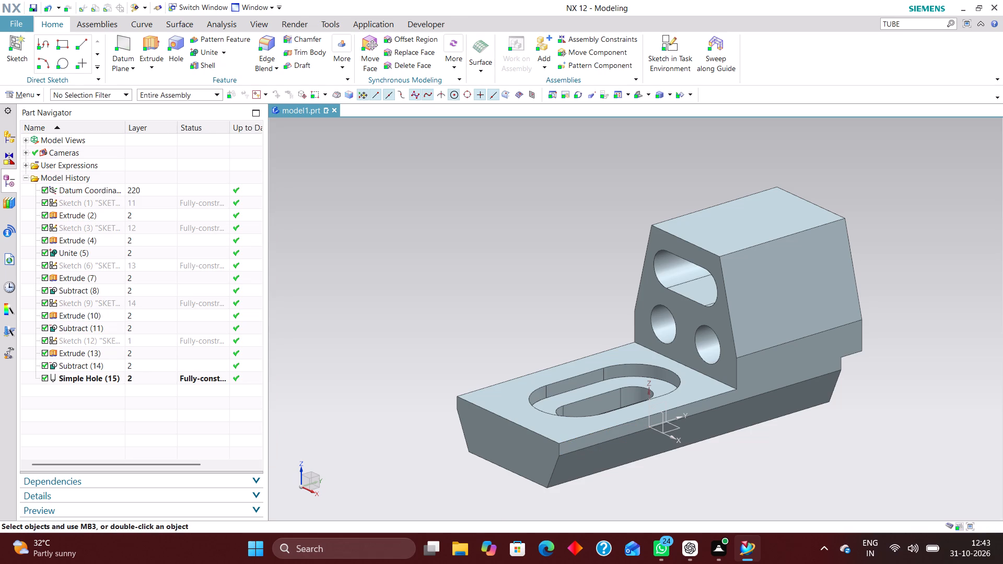
# Move the upright slot sketch, Sketch (12), to layer 15.
pyautogui.click(153, 338)
pyautogui.hotkey('ctrl', 'j')
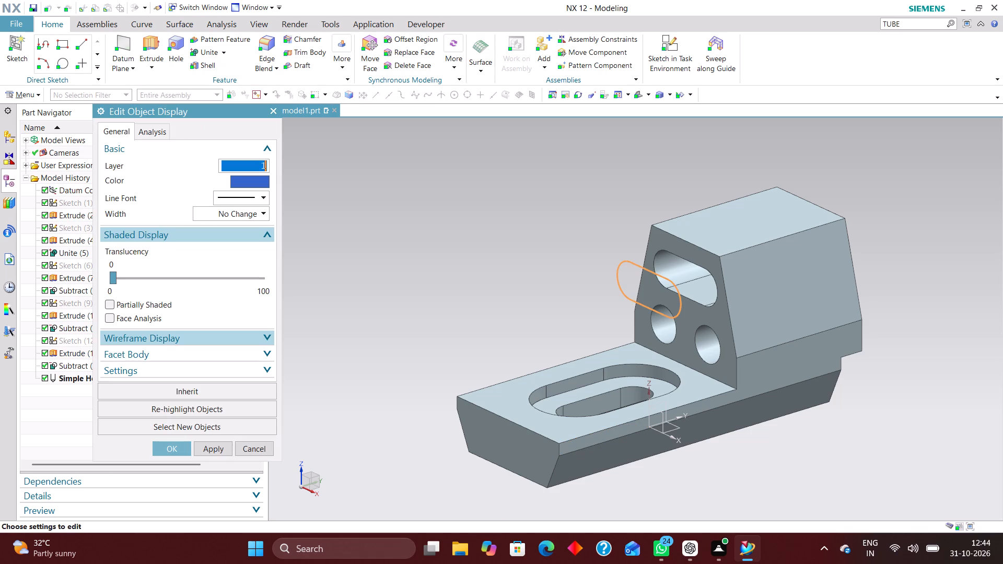
pyautogui.write('15')
pyautogui.press('Return')
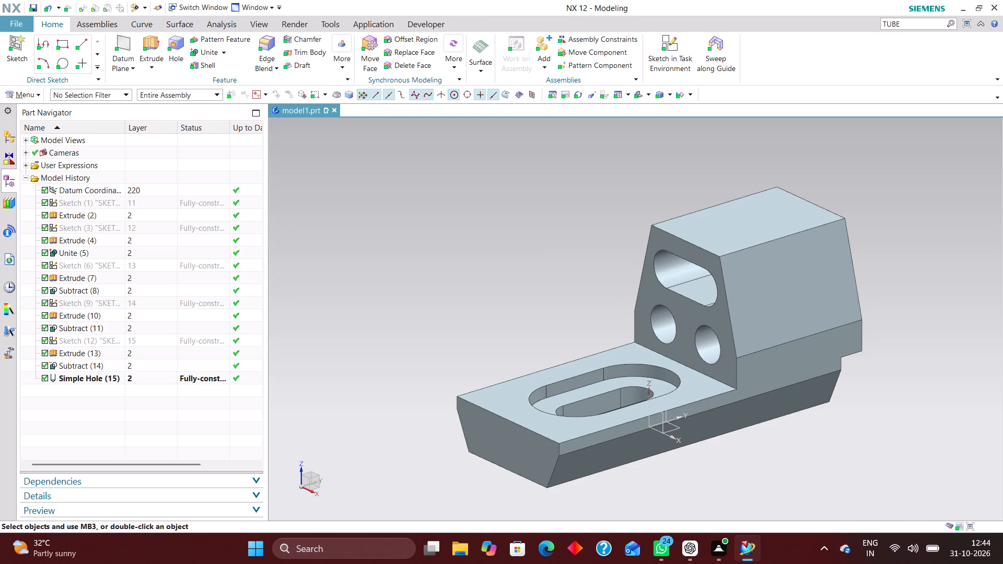
# Examine the finished bracket from its sides, underside and rear, and return to the standard pictorial view.
pyautogui.scroll(-2, 404, 310)
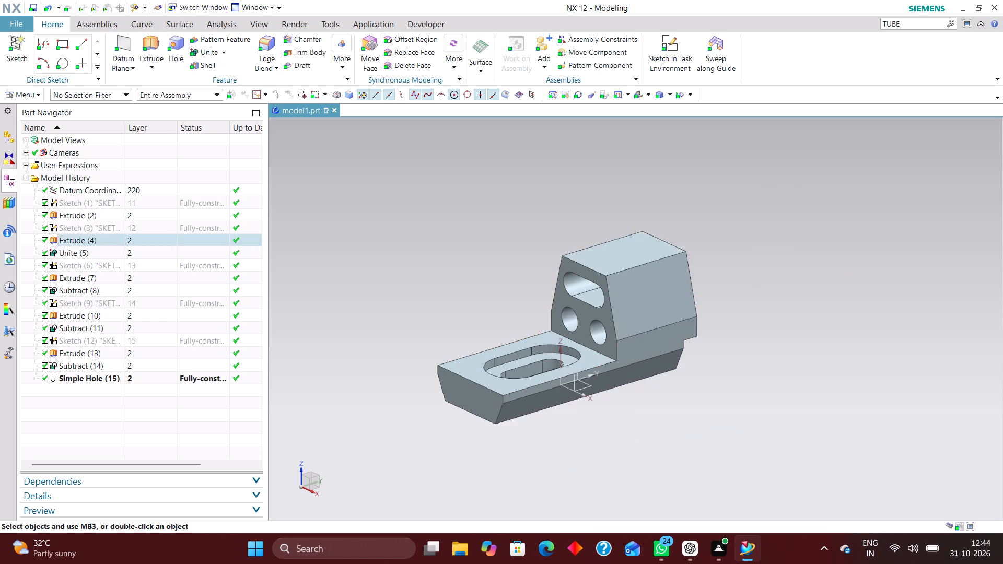
pyautogui.scroll(1, 674, 385)
pyautogui.scroll(5, 685, 339)
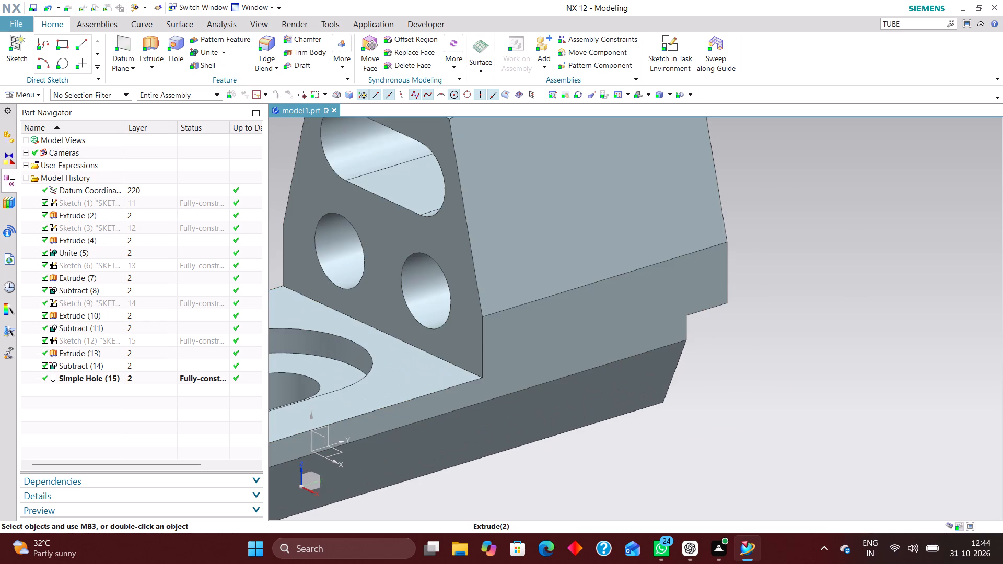
pyautogui.moveTo(739, 358); pyautogui.dragTo(691, 336, button='middle')
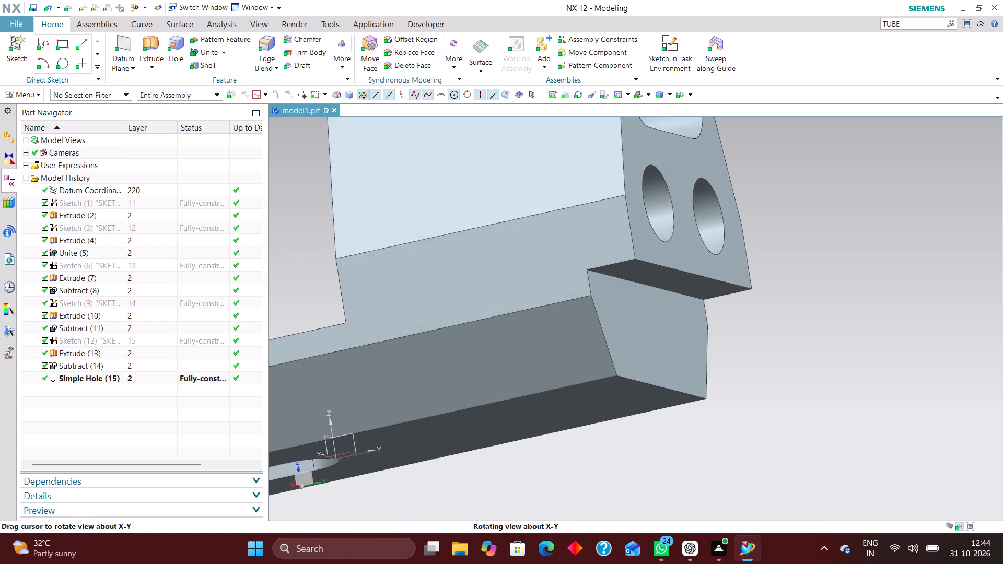
pyautogui.moveTo(691, 336); pyautogui.dragTo(708, 336, button='middle')
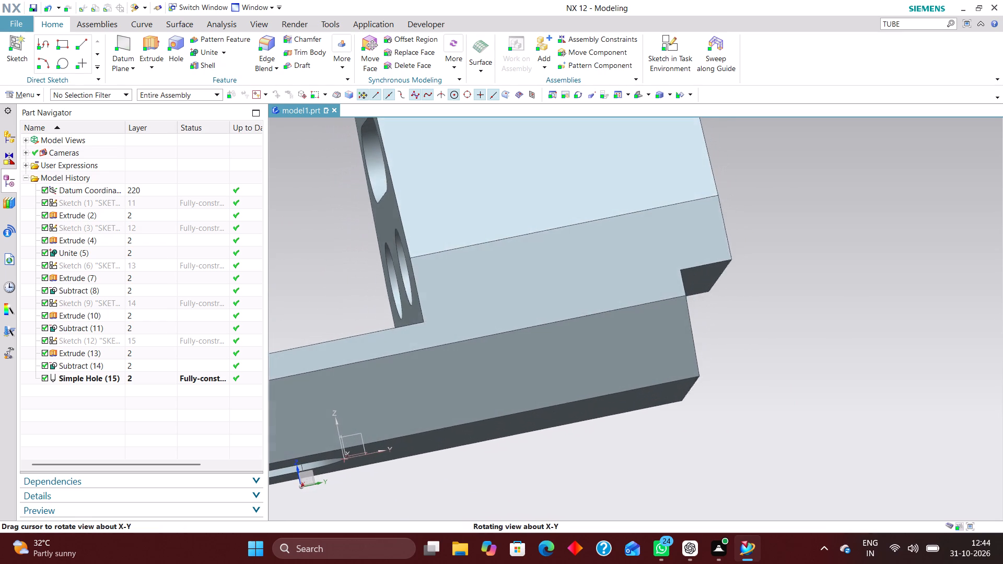
pyautogui.moveTo(708, 336); pyautogui.dragTo(713, 337, button='middle')
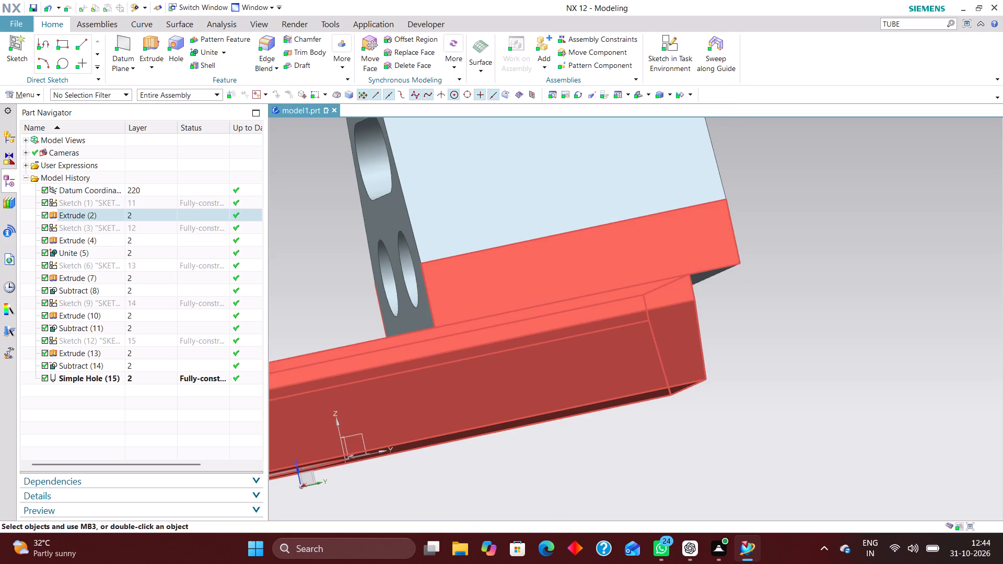
pyautogui.moveTo(713, 439); pyautogui.dragTo(726, 447, button='middle')
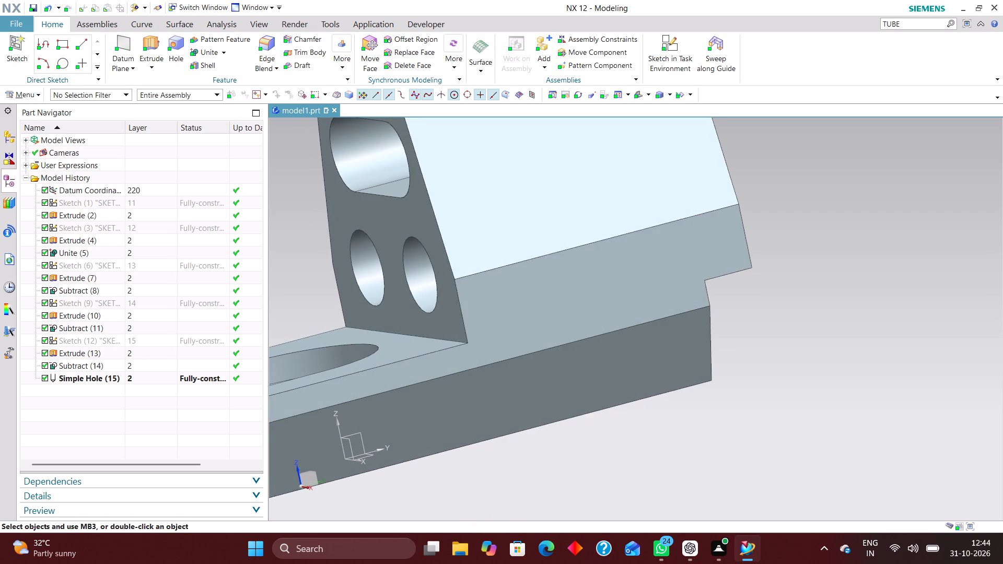
pyautogui.scroll(-3, 756, 415)
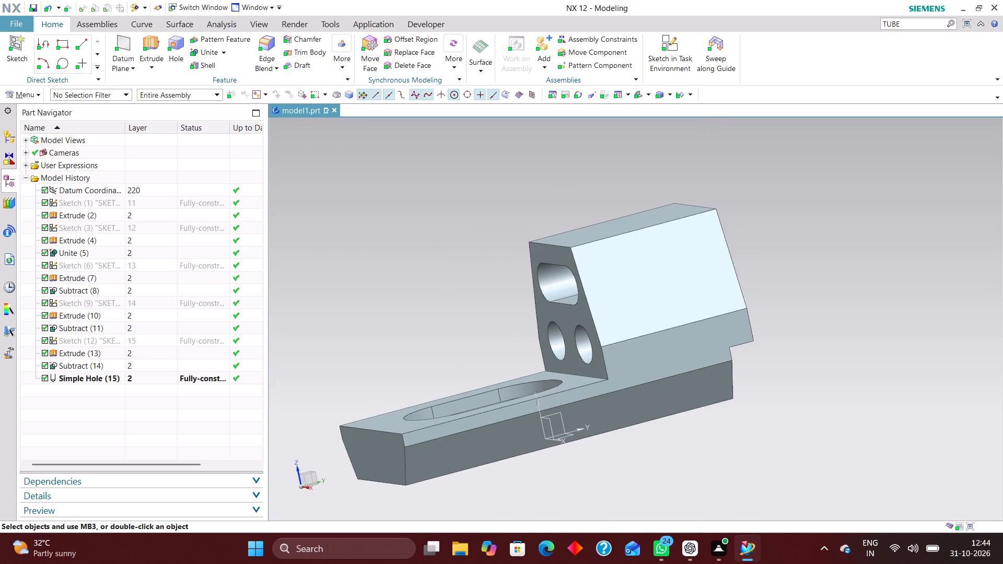
pyautogui.moveTo(771, 456); pyautogui.dragTo(737, 463, button='middle')
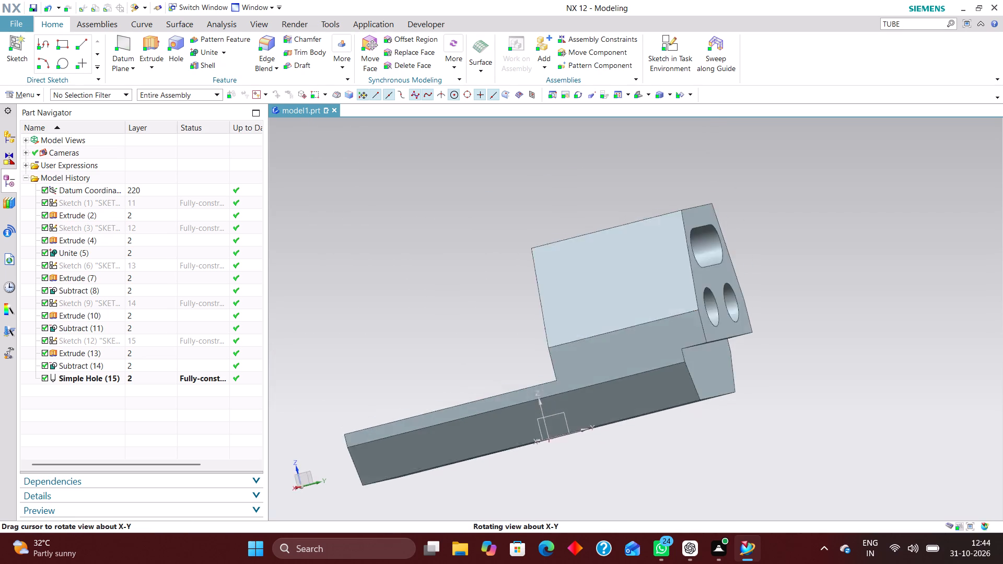
pyautogui.moveTo(737, 463); pyautogui.dragTo(766, 451, button='middle')
pyautogui.moveTo(789, 449); pyautogui.dragTo(779, 457, button='middle')
pyautogui.scroll(1, 777, 456)
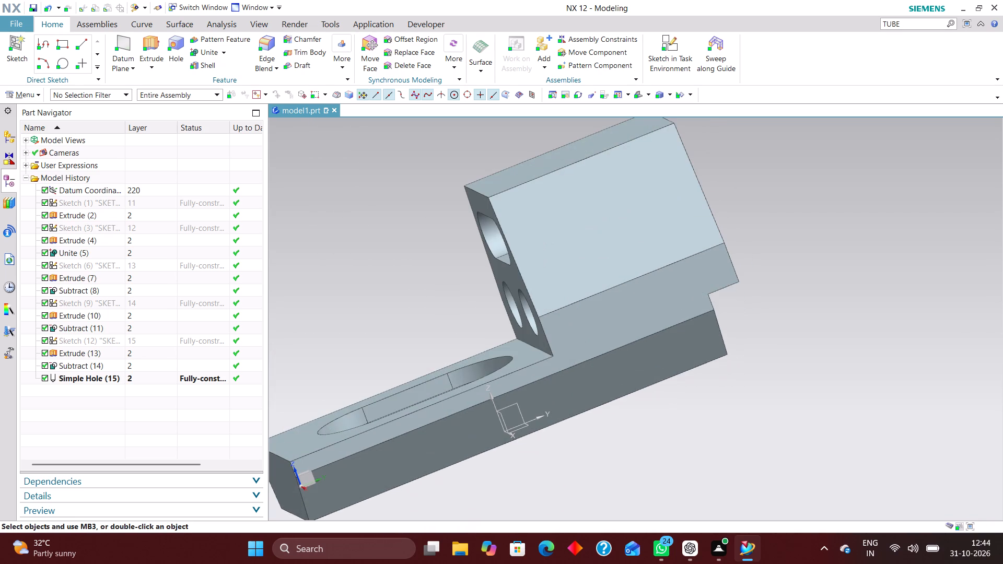
pyautogui.click(640, 95)
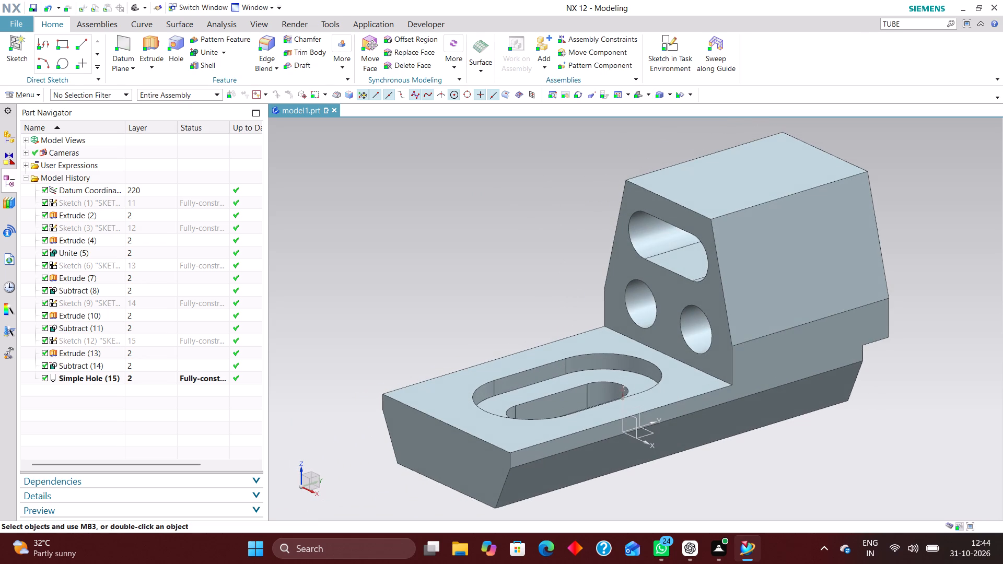
# Assign the library material Iron_60 to the bracket body.
pyautogui.click(39, 94)
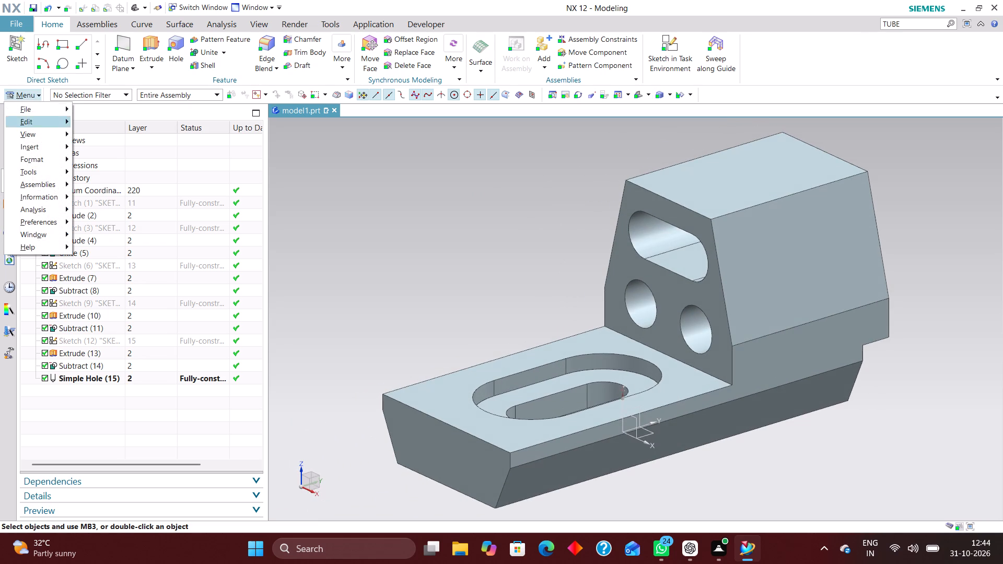
pyautogui.click(46, 106)
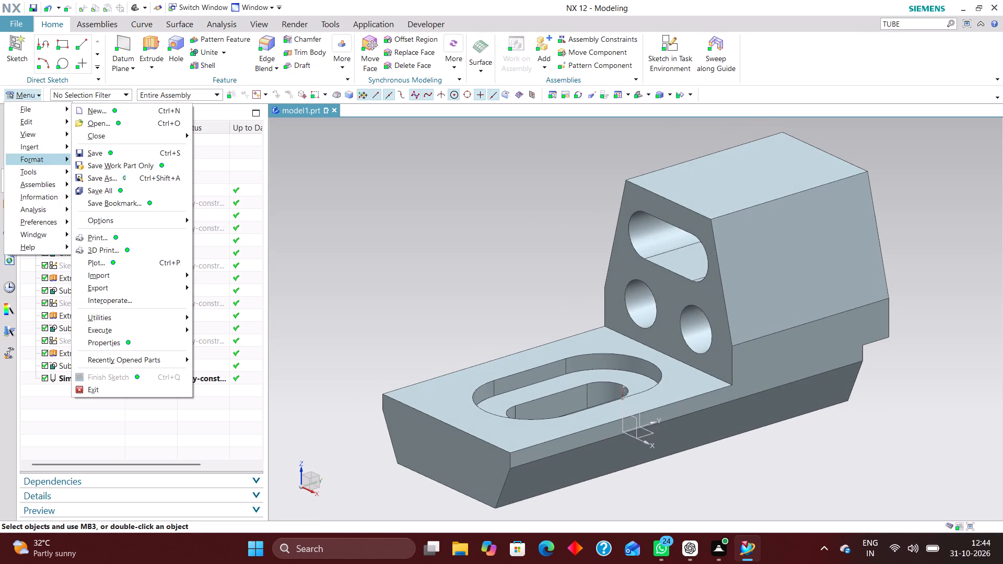
pyautogui.click(37, 170)
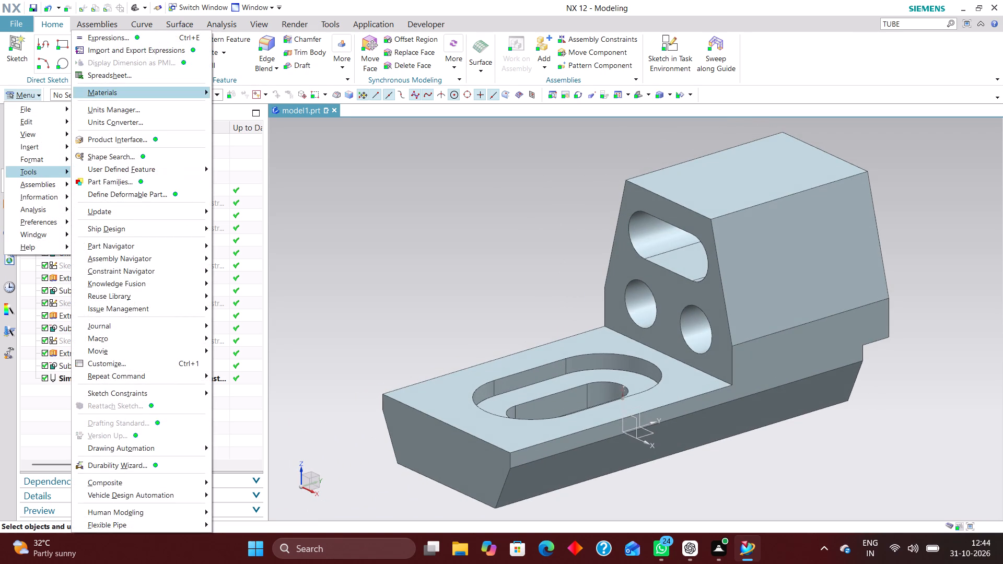
pyautogui.click(130, 92)
pyautogui.click(290, 93)
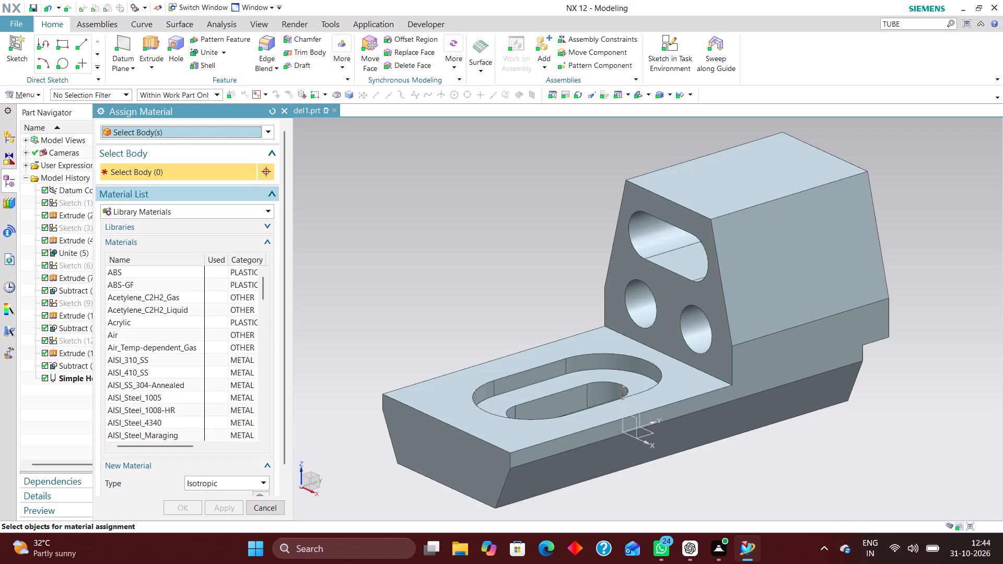
pyautogui.scroll(-14, 154, 350)
pyautogui.scroll(1, 146, 369)
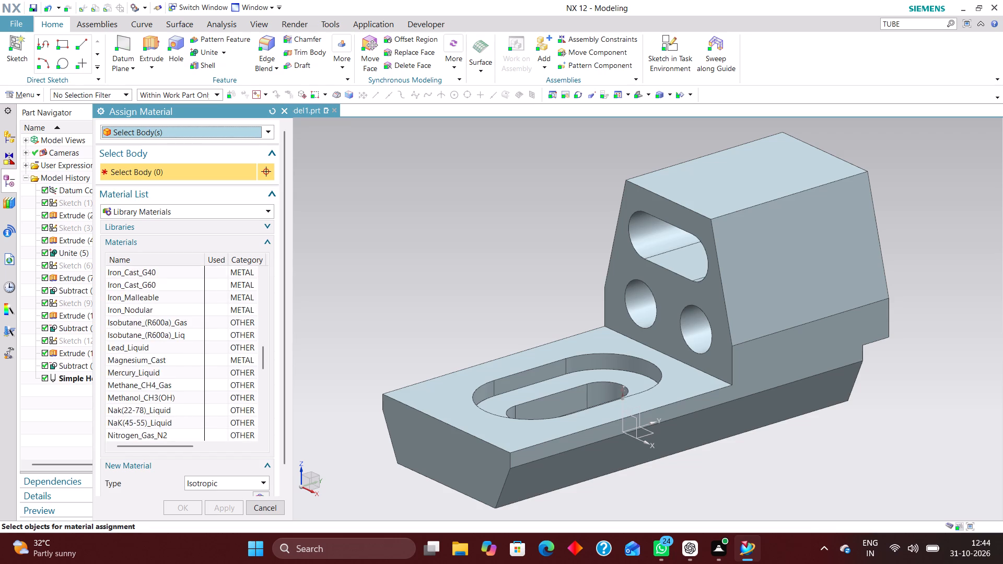
pyautogui.scroll(2, 146, 369)
pyautogui.click(148, 323)
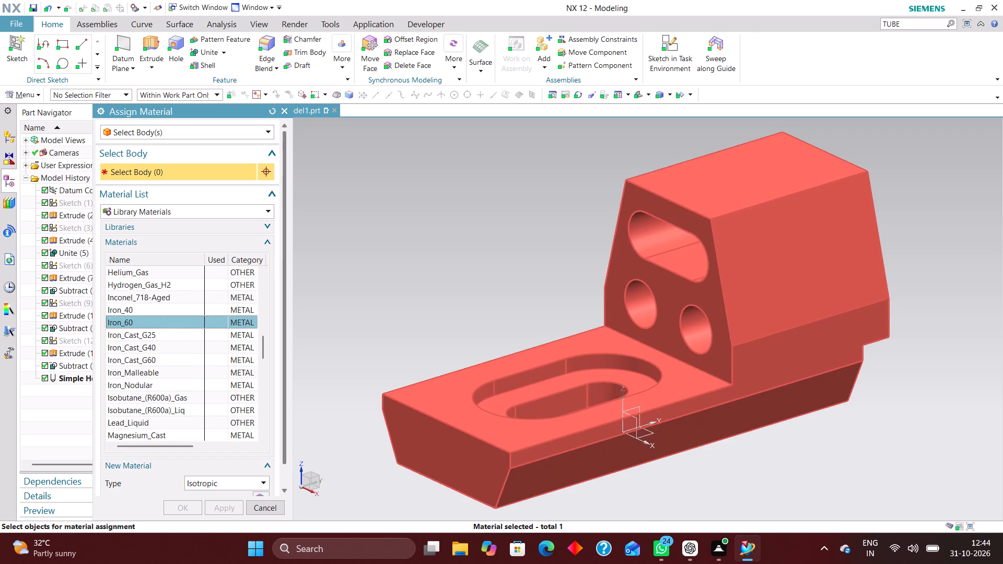
pyautogui.click(729, 299)
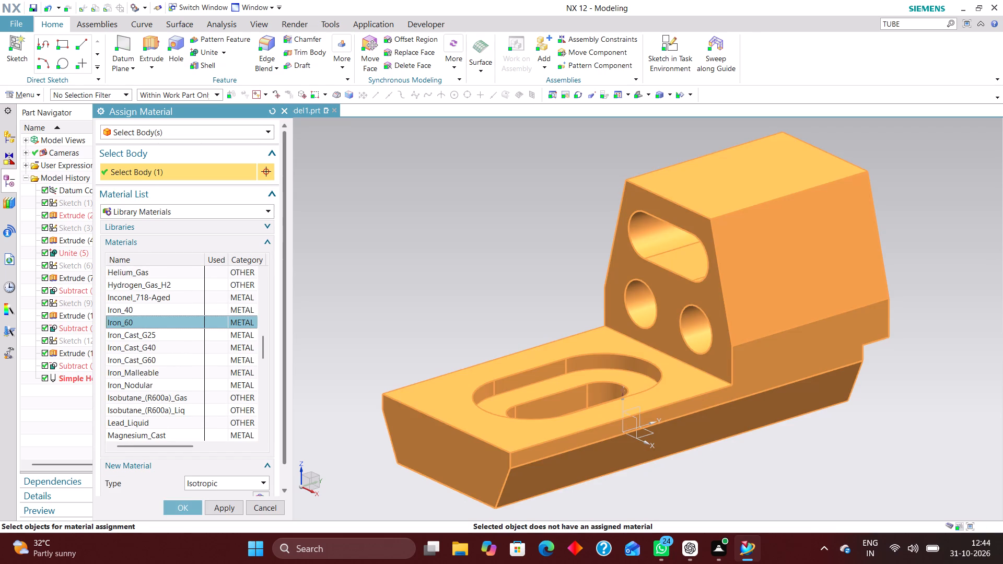
pyautogui.click(176, 509)
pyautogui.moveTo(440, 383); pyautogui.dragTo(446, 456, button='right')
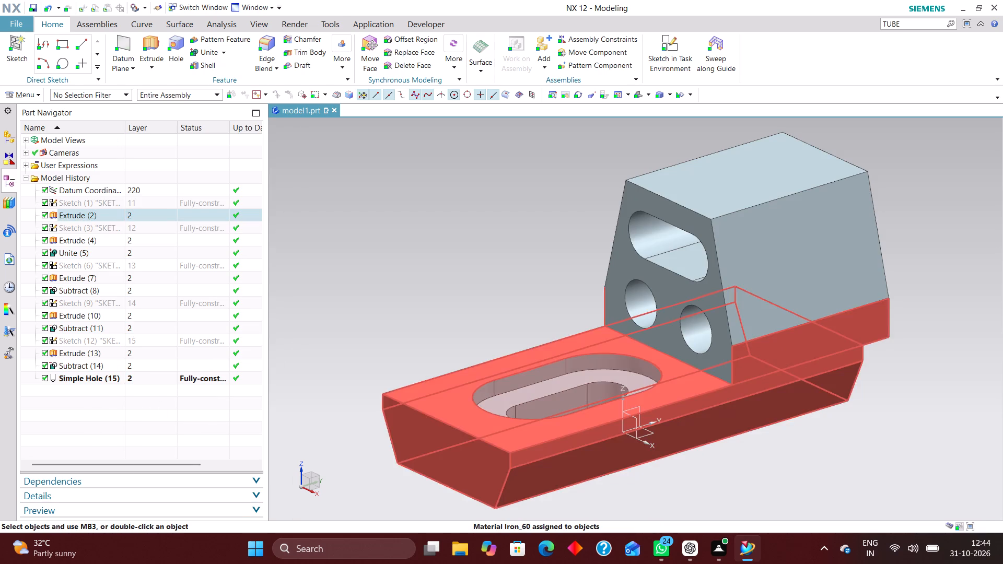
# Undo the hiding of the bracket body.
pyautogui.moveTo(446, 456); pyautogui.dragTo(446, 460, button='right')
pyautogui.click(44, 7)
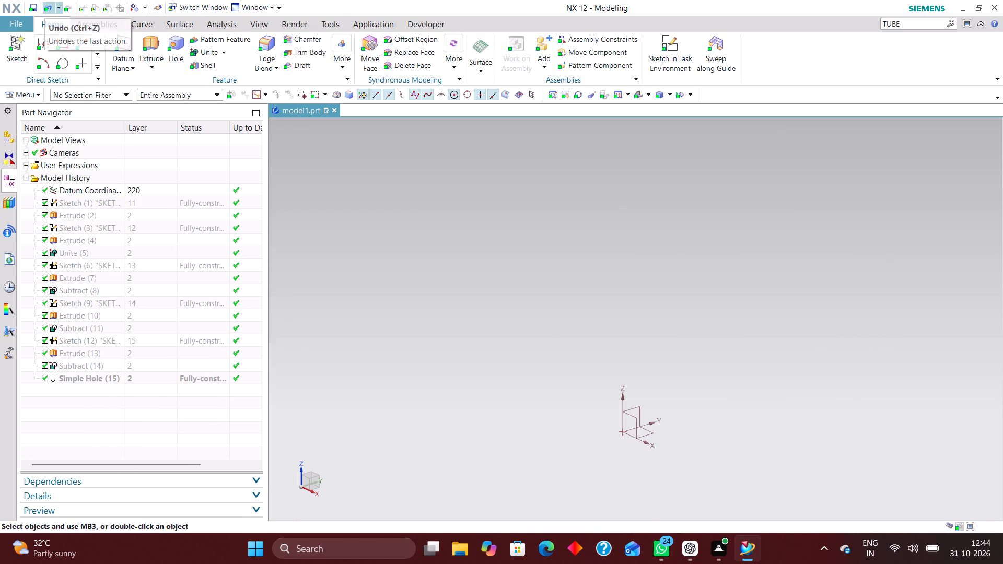
# Enable updating the part's weight data on save and update the weight data now in the part properties.
pyautogui.click(38, 96)
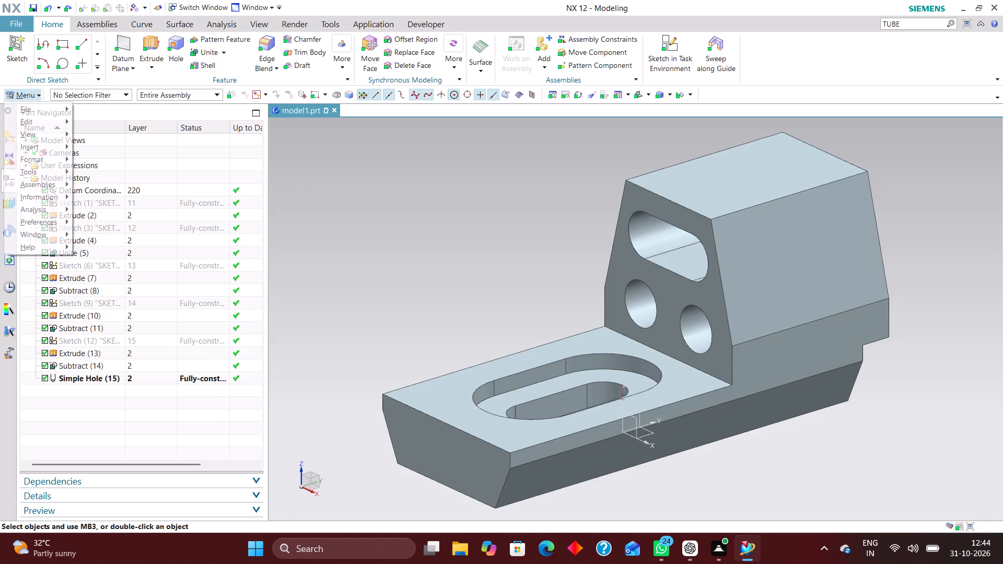
pyautogui.click(43, 110)
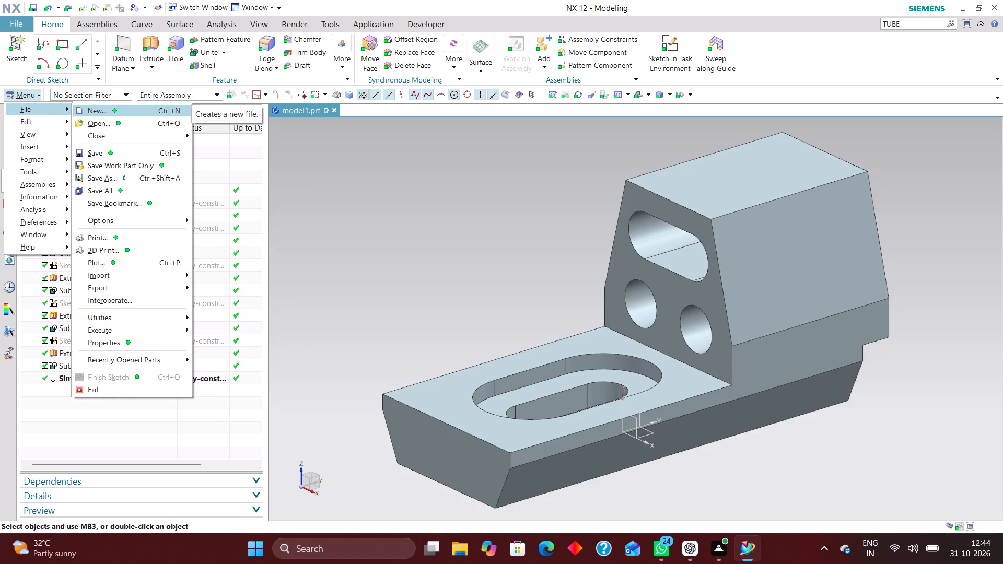
pyautogui.click(125, 343)
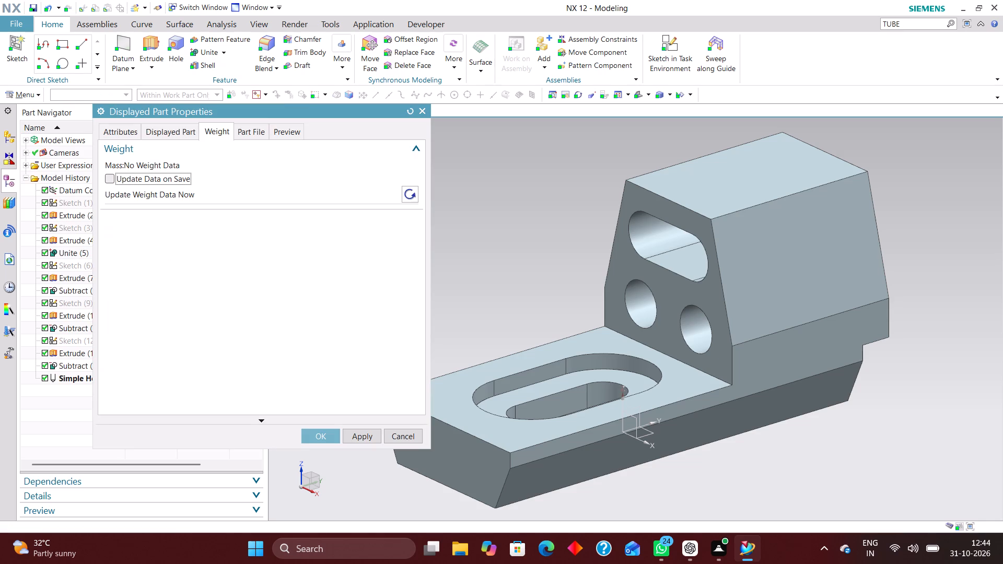
pyautogui.click(110, 175)
pyautogui.click(414, 192)
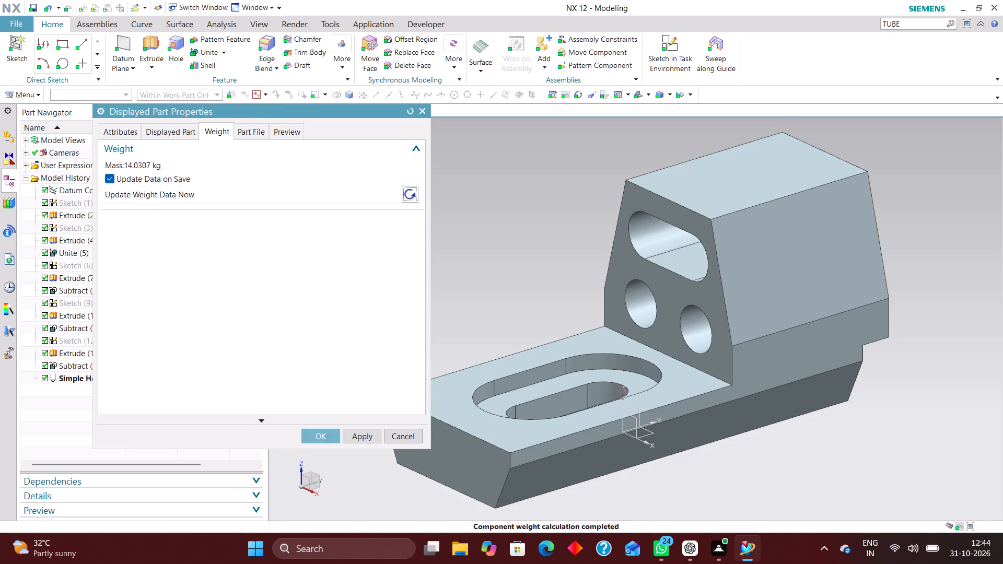
pyautogui.click(328, 436)
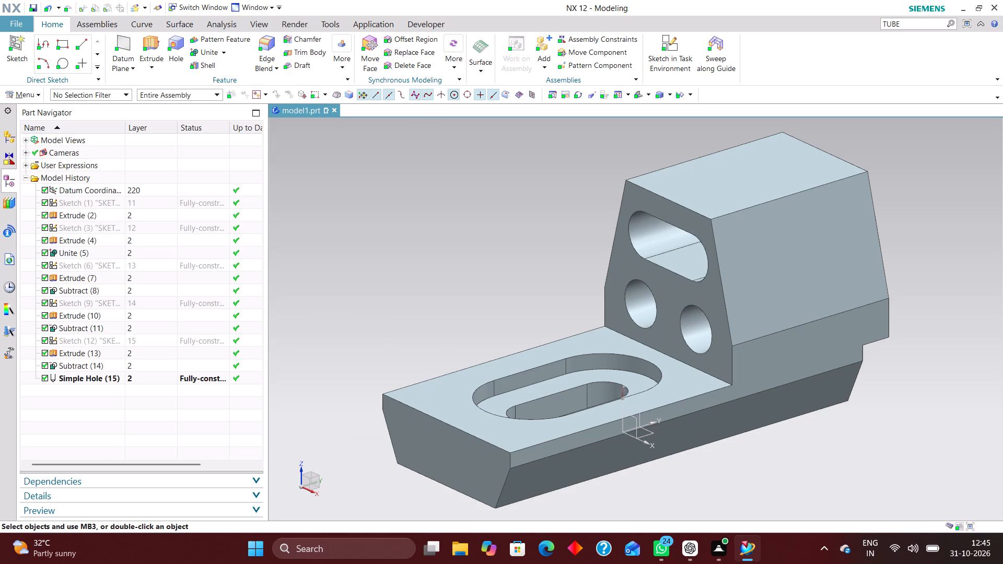
# Create a new group containing the bracket body with the default name and settings.
pyautogui.click(36, 96)
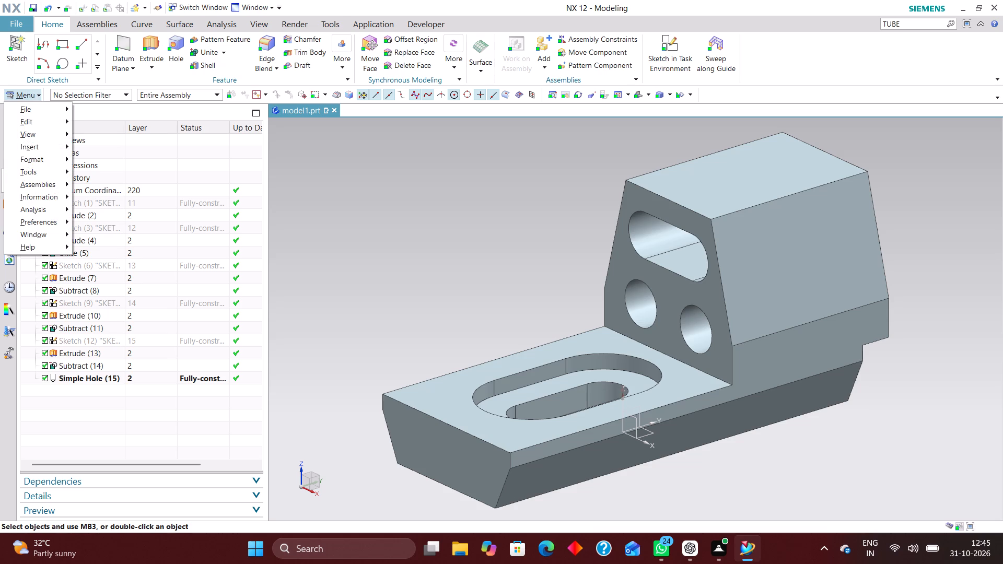
pyautogui.click(50, 158)
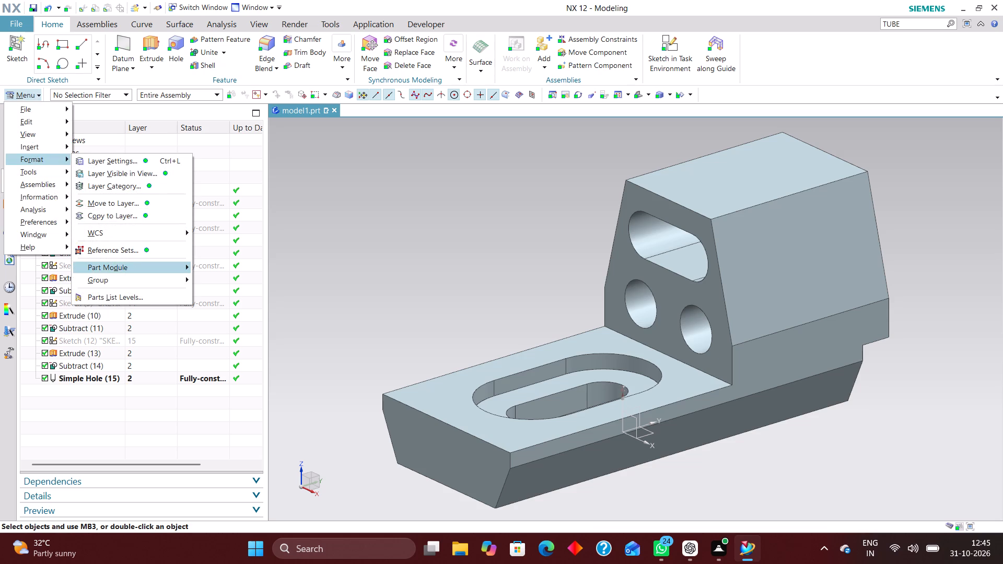
pyautogui.click(112, 276)
pyautogui.click(219, 285)
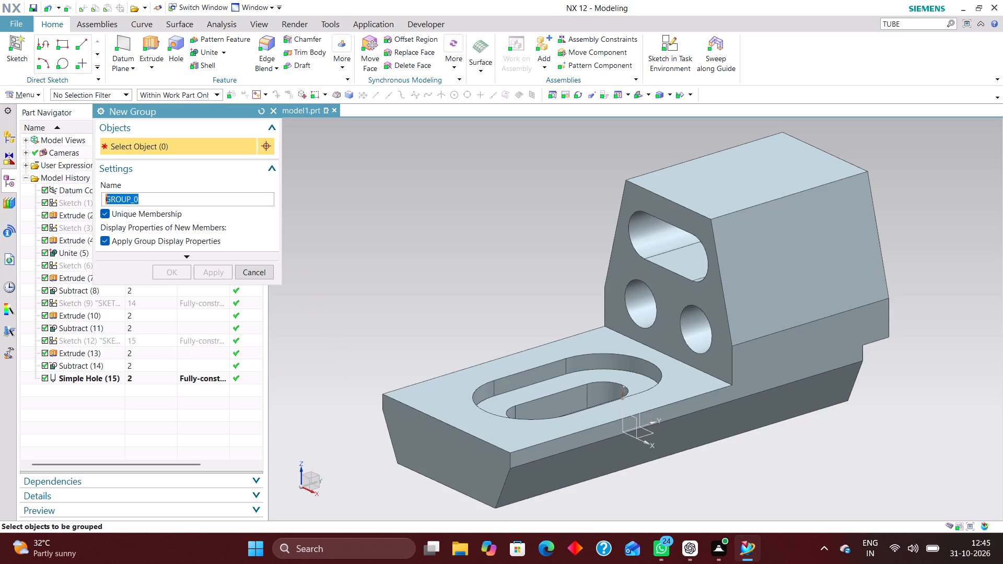
pyautogui.click(707, 253)
pyautogui.click(175, 268)
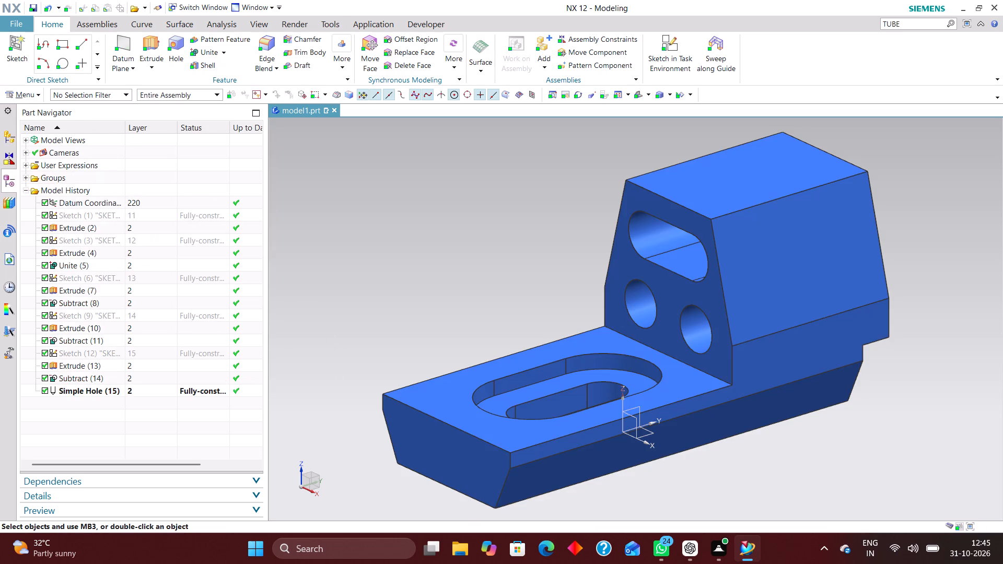
# Set up a Part Cleanup of the work part with all serious delete actions enabled, from unused expressions to part family data.
pyautogui.click(28, 88)
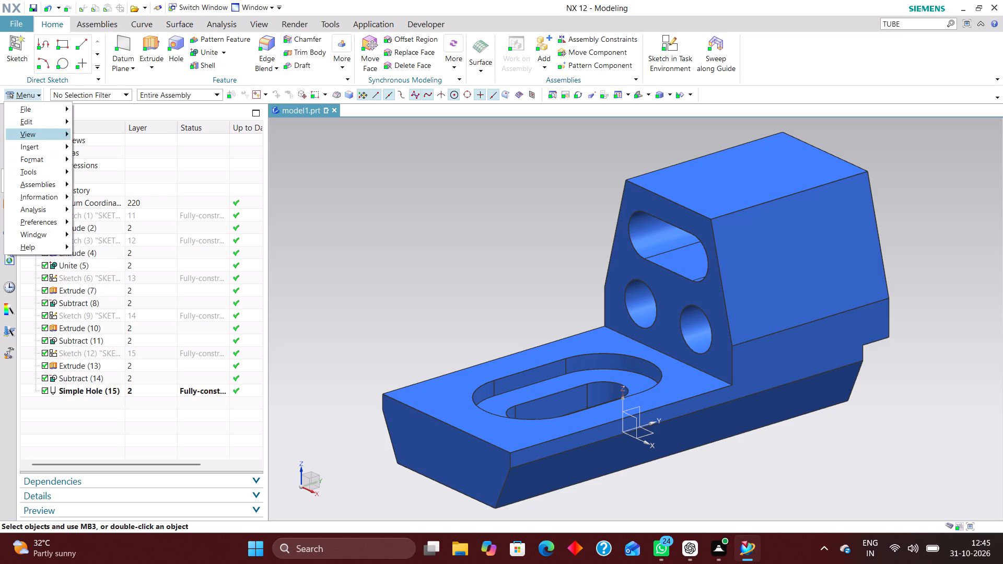
pyautogui.click(42, 108)
pyautogui.click(126, 318)
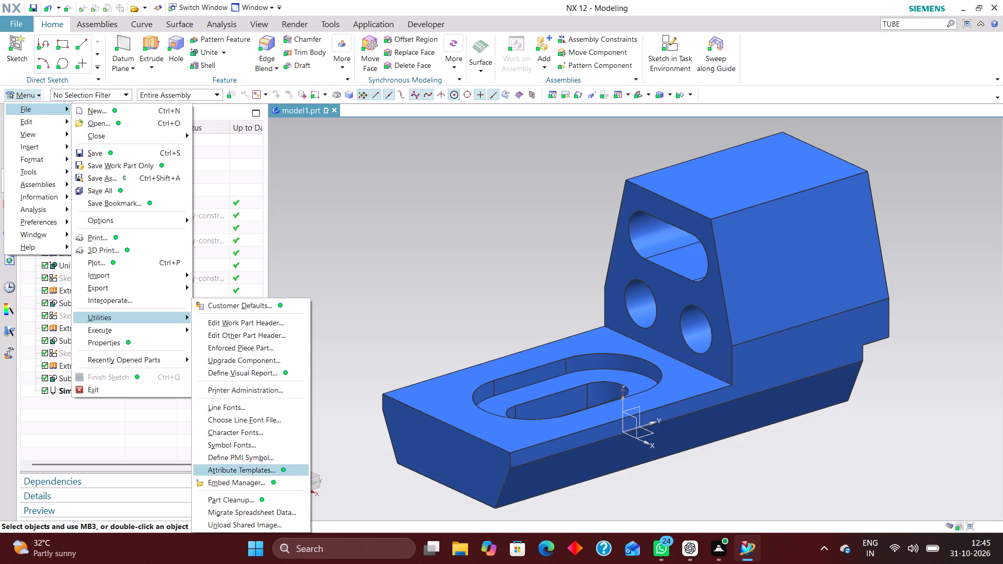
pyautogui.click(239, 496)
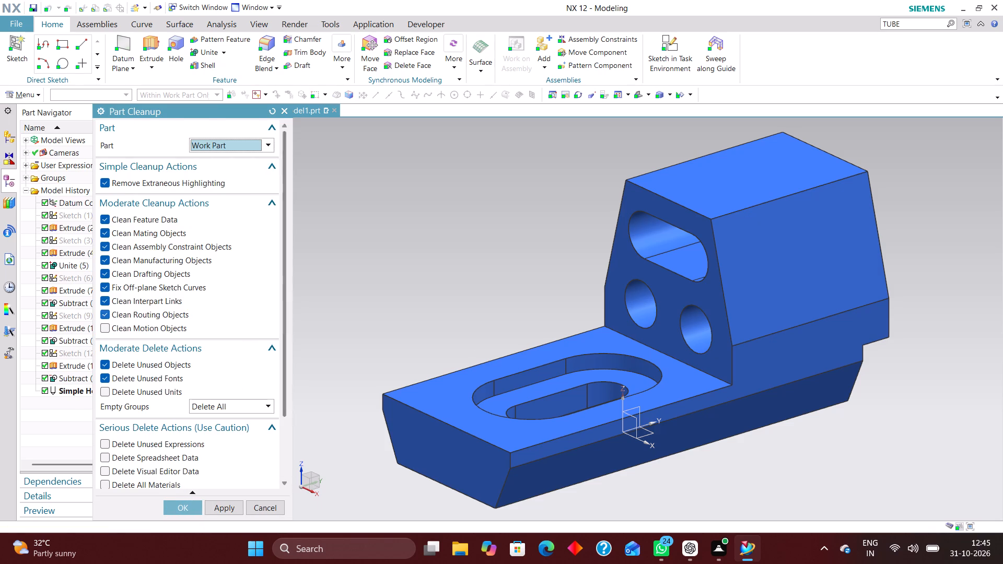
pyautogui.scroll(-5, 168, 293)
pyautogui.click(120, 363)
pyautogui.click(122, 379)
pyautogui.click(121, 393)
pyautogui.click(121, 399)
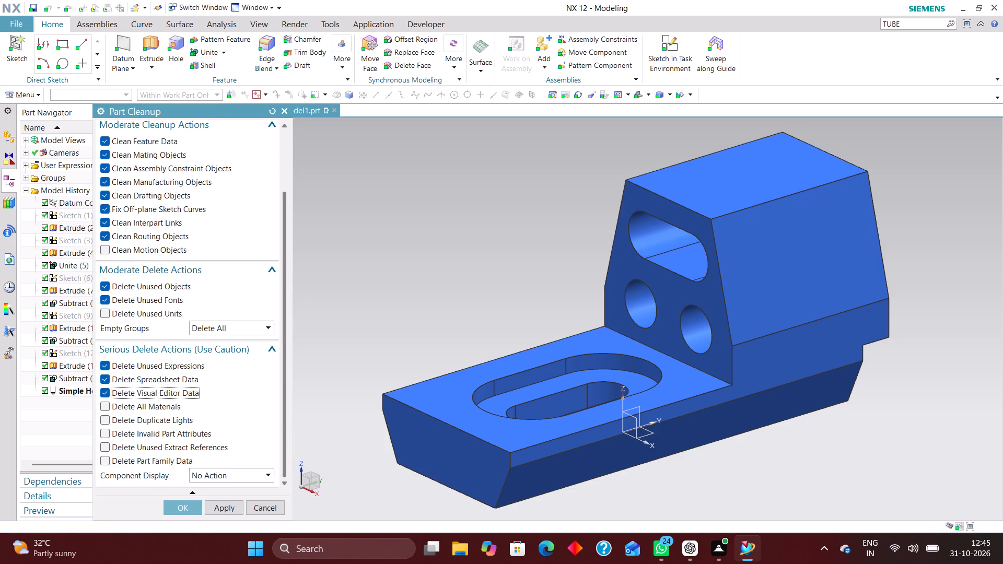
pyautogui.click(127, 409)
pyautogui.click(127, 417)
pyautogui.click(127, 431)
pyautogui.click(127, 444)
pyautogui.click(123, 457)
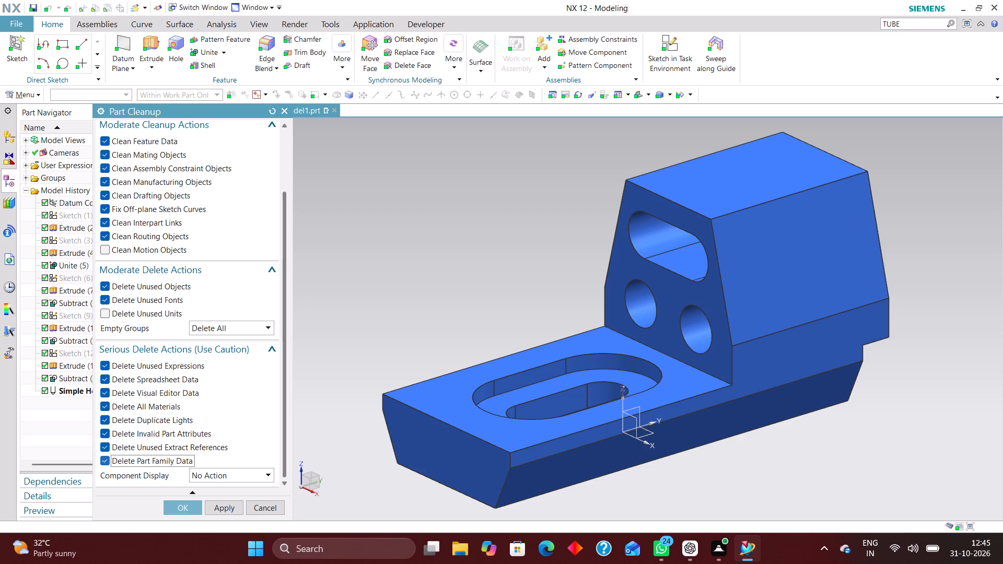
# Run the cleanup with Component Display set to Remove All Changes and Delete Unused Units enabled, including deletion of spreadsheets and visual editor data.
pyautogui.click(217, 485)
pyautogui.click(227, 481)
pyautogui.click(227, 511)
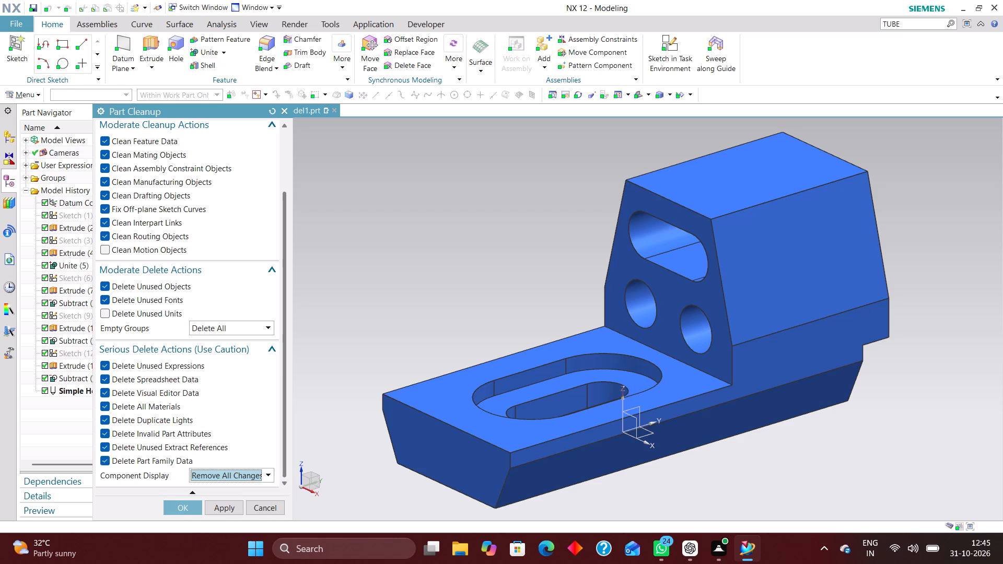
pyautogui.click(109, 316)
pyautogui.scroll(5, 139, 258)
pyautogui.scroll(-8, 143, 258)
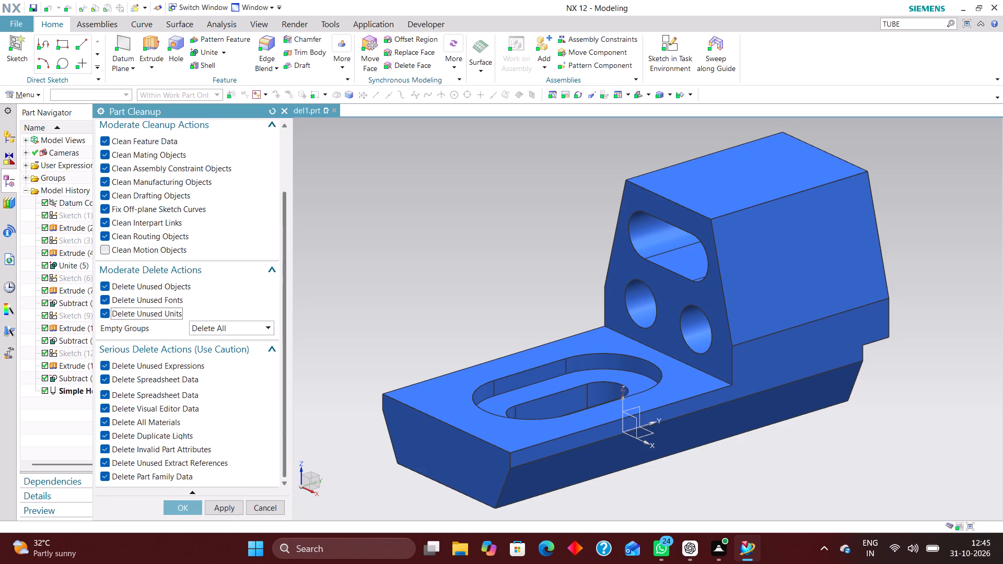
pyautogui.click(177, 504)
pyautogui.click(377, 308)
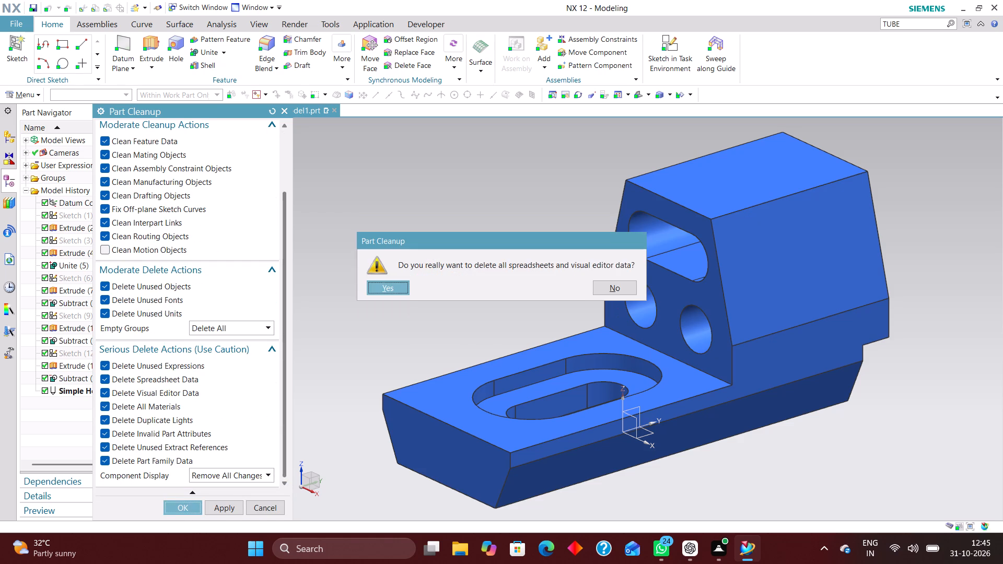
pyautogui.click(390, 289)
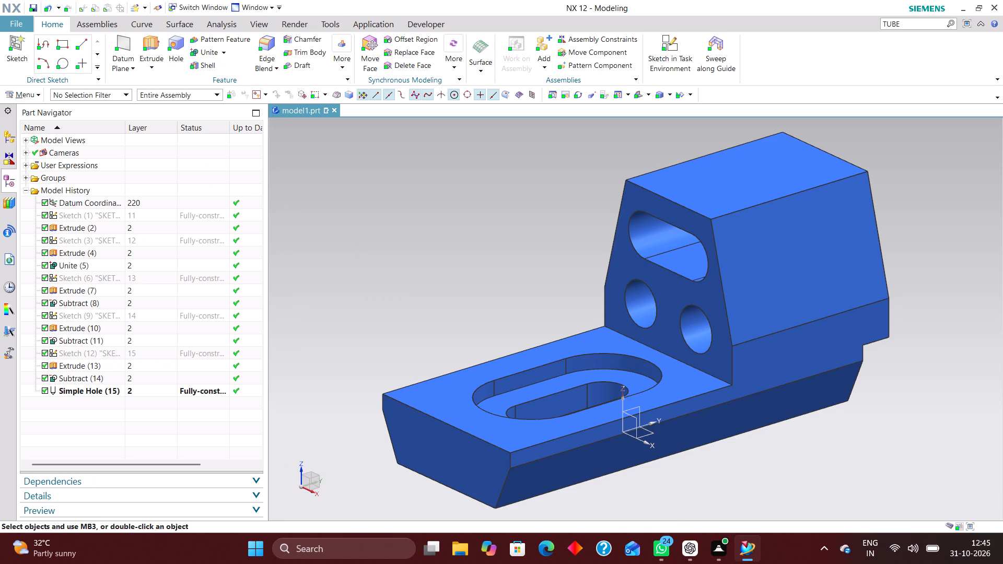
# Add a new reference set containing the bracket body.
pyautogui.click(37, 92)
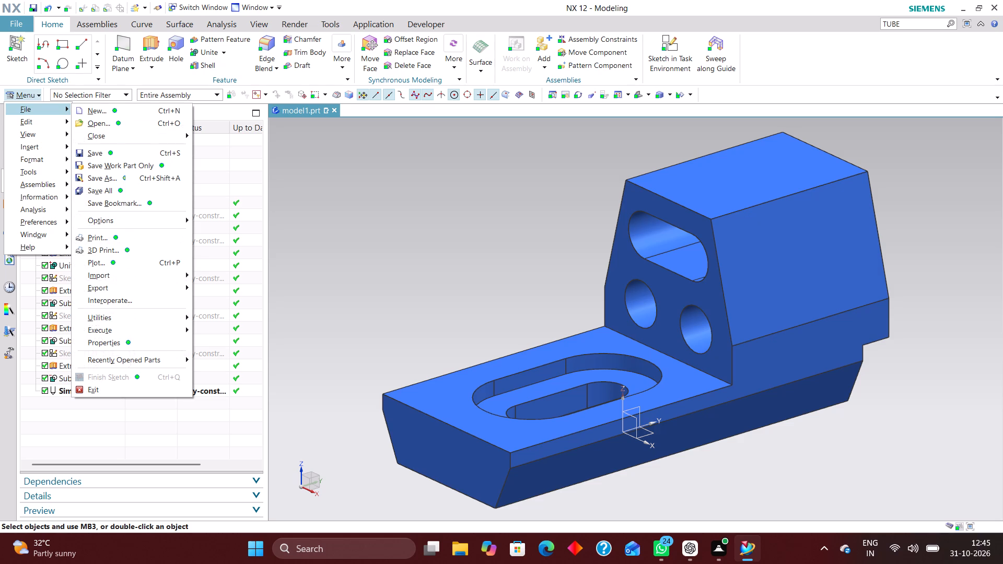
pyautogui.click(38, 158)
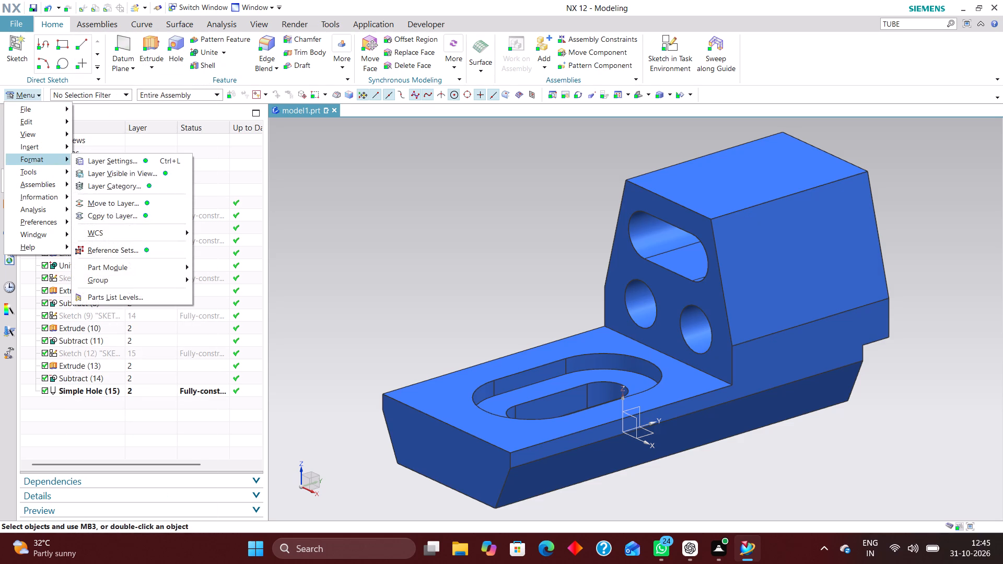
pyautogui.click(124, 251)
pyautogui.click(266, 176)
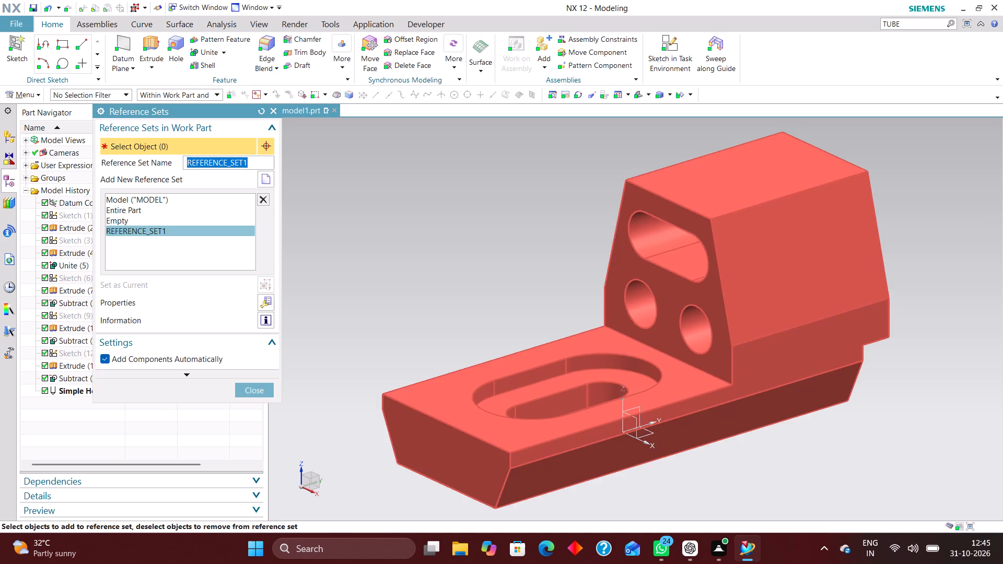
pyautogui.click(638, 303)
pyautogui.click(257, 386)
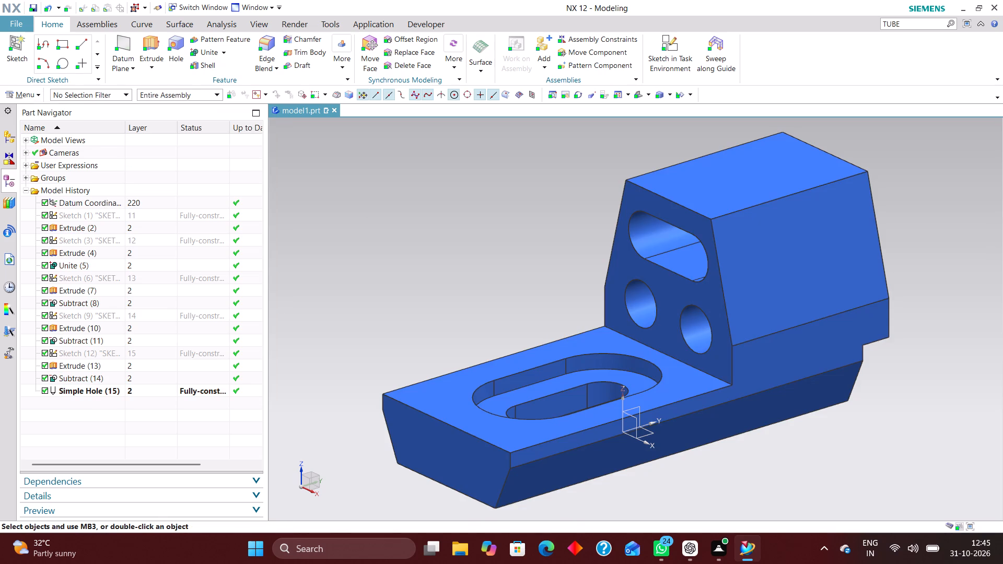
# Add the bracket's solid body to the part's product interface with the Automatic object type.
pyautogui.doubleClick(30, 95)
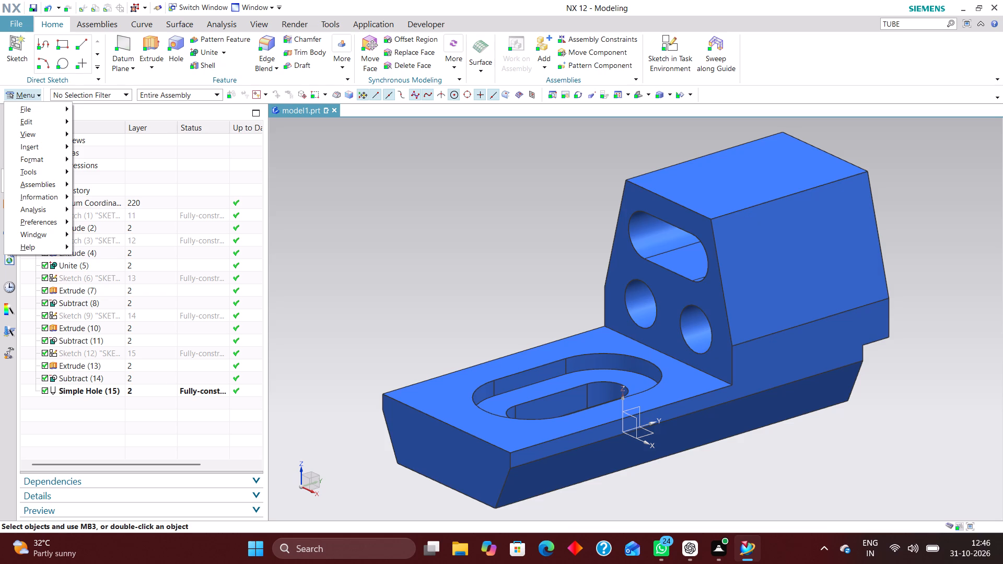
pyautogui.click(50, 175)
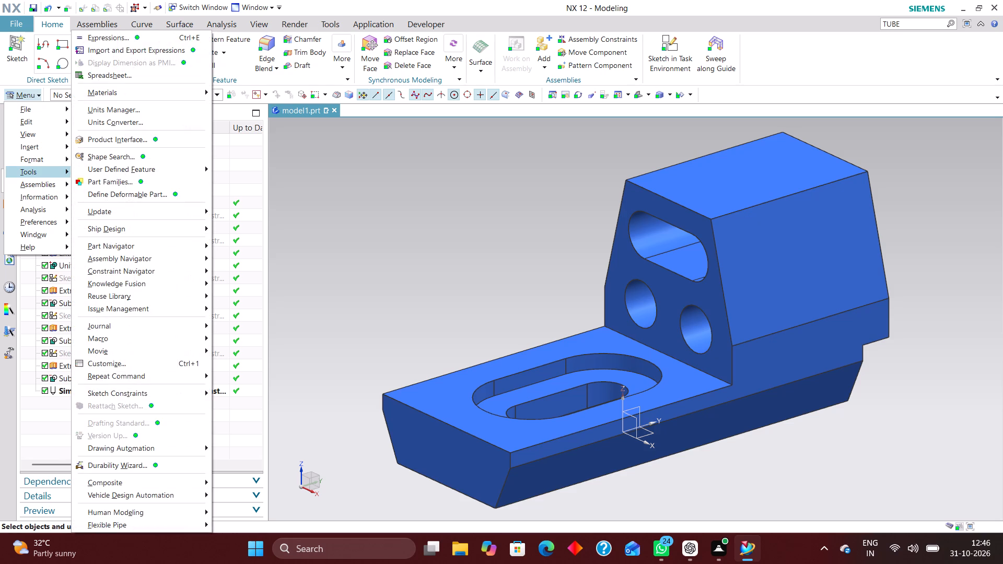
pyautogui.click(147, 137)
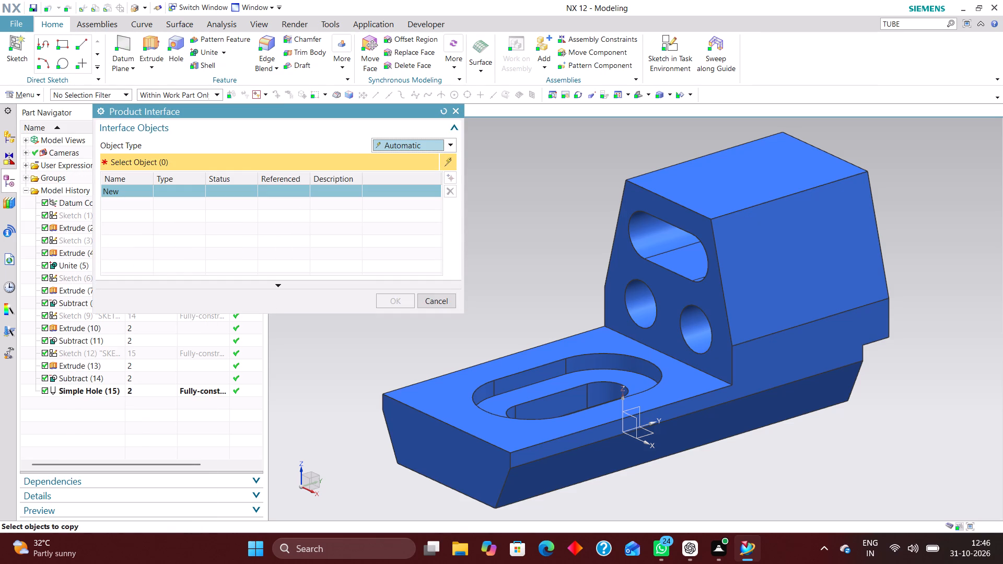
pyautogui.click(817, 273)
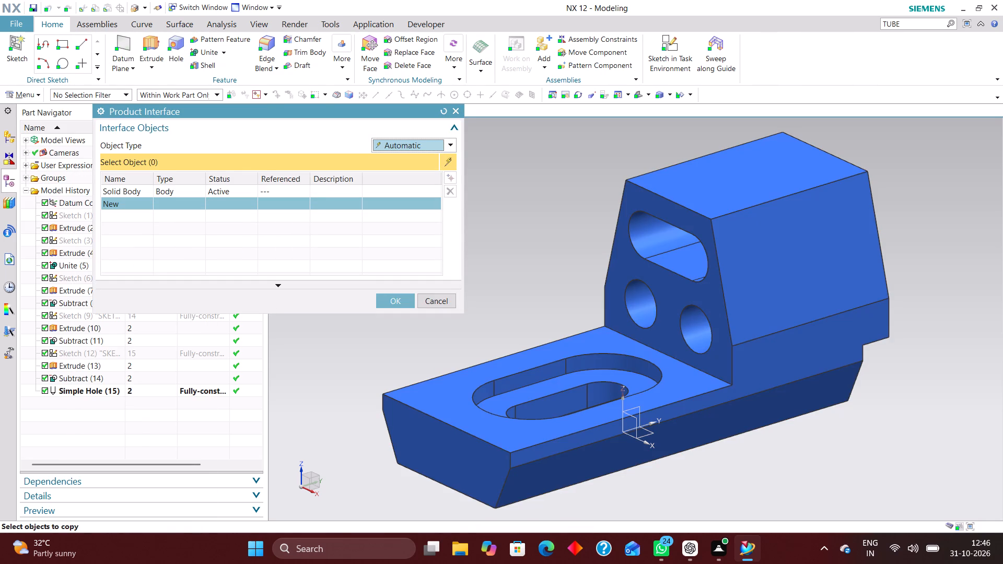
pyautogui.click(397, 301)
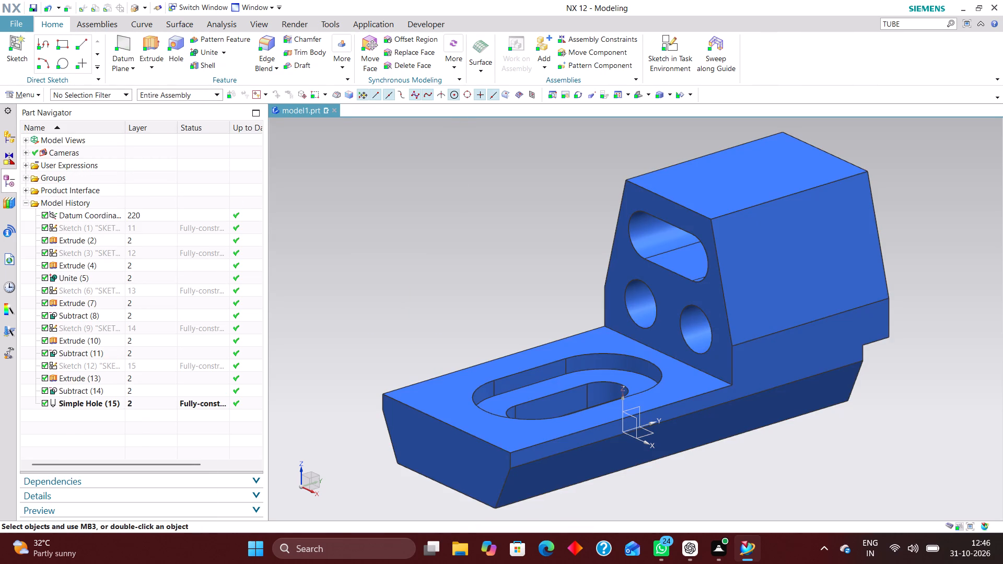
# Create a new drawing of model1 from the A2 - Size millimetre template, without using the view creation wizard.
pyautogui.click(29, 99)
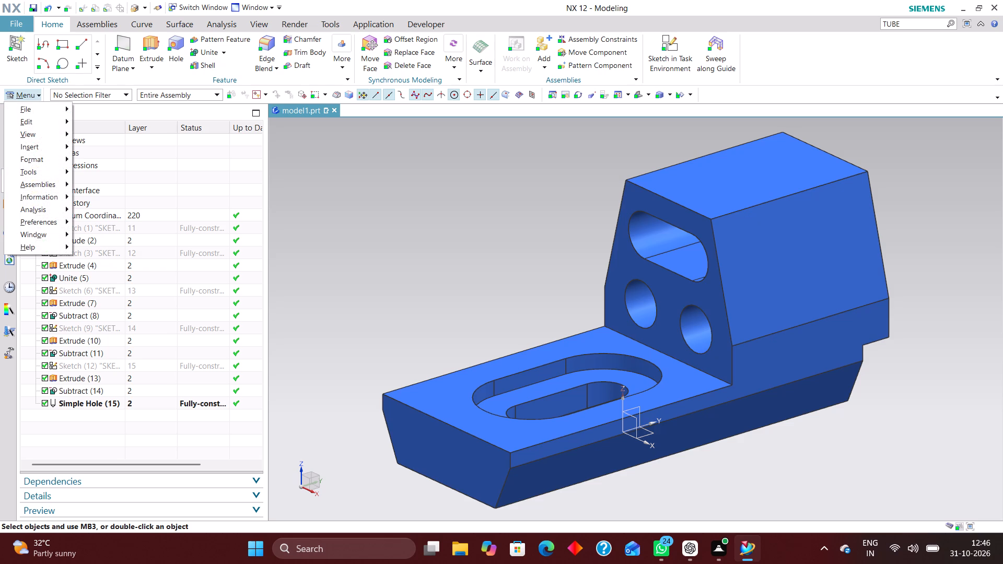
pyautogui.click(21, 21)
pyautogui.click(38, 42)
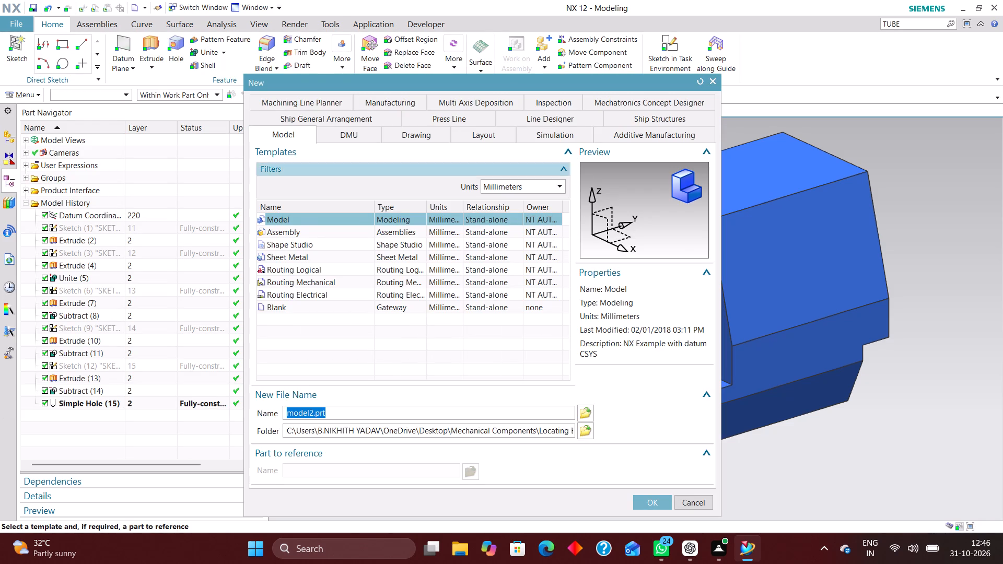
pyautogui.click(405, 132)
pyautogui.click(319, 250)
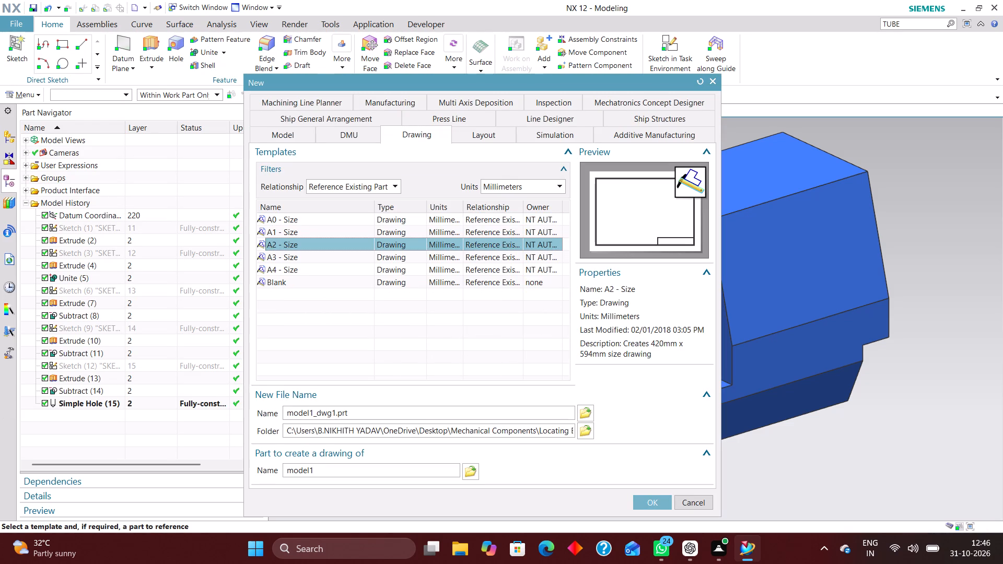
pyautogui.click(655, 505)
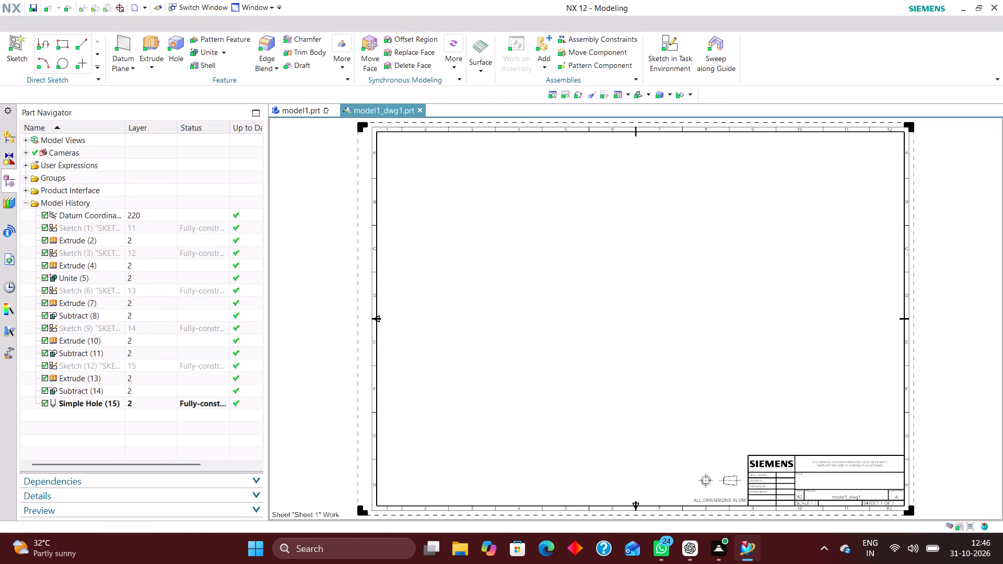
pyautogui.click(269, 261)
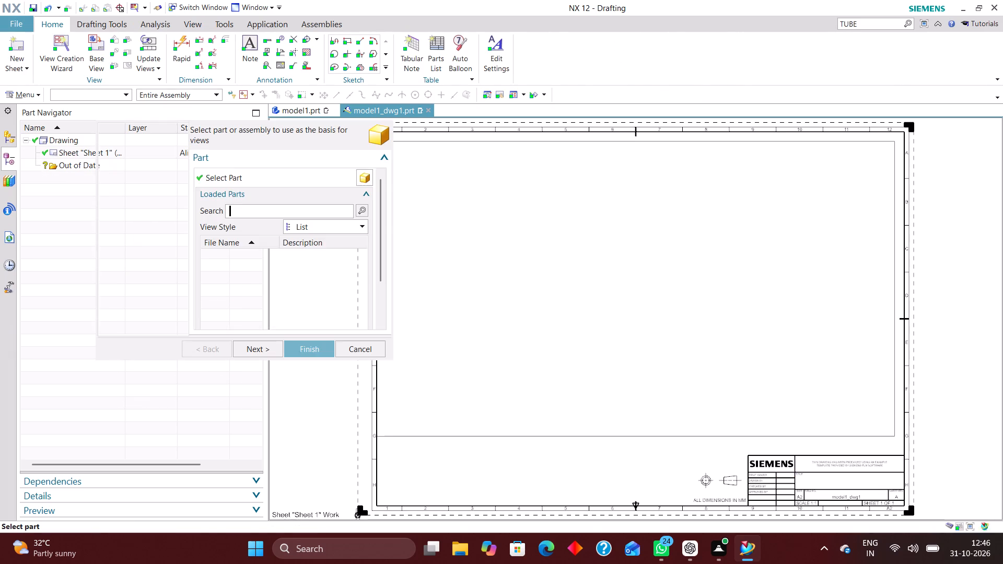
pyautogui.click(372, 346)
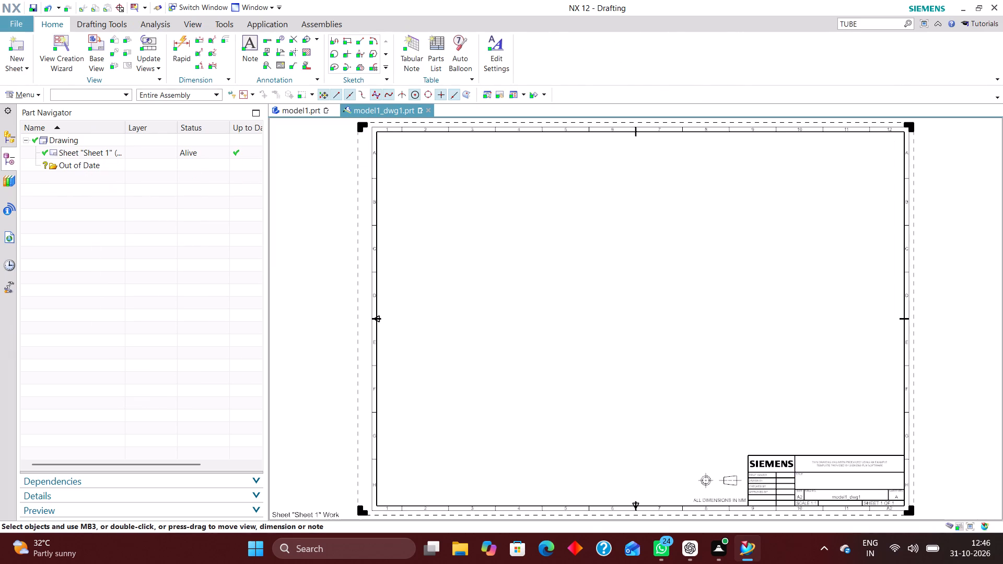
# Make layer 2 the work layer of the drawing.
pyautogui.hotkey('ctrl', 'l')
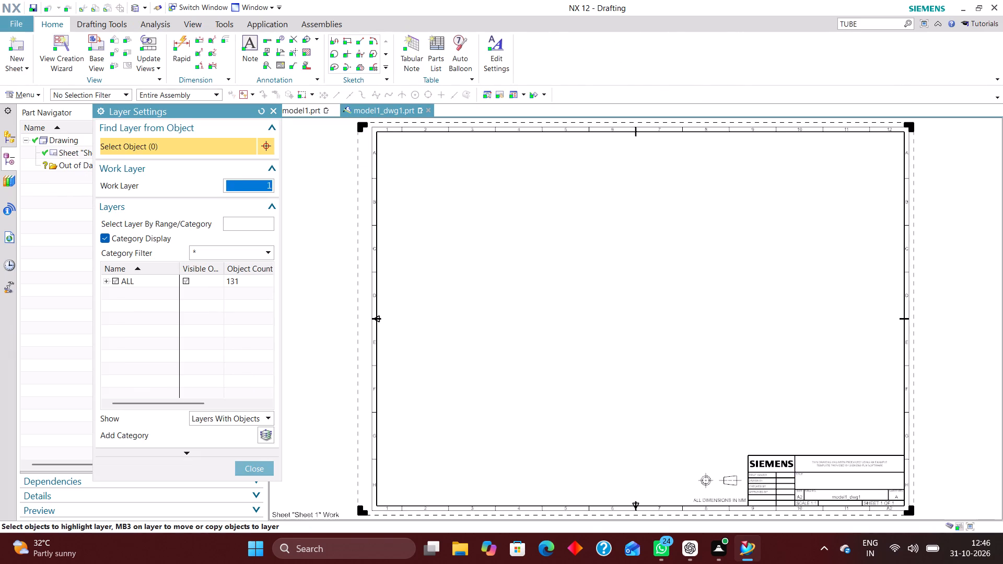
pyautogui.press('2')
pyautogui.press('Return')
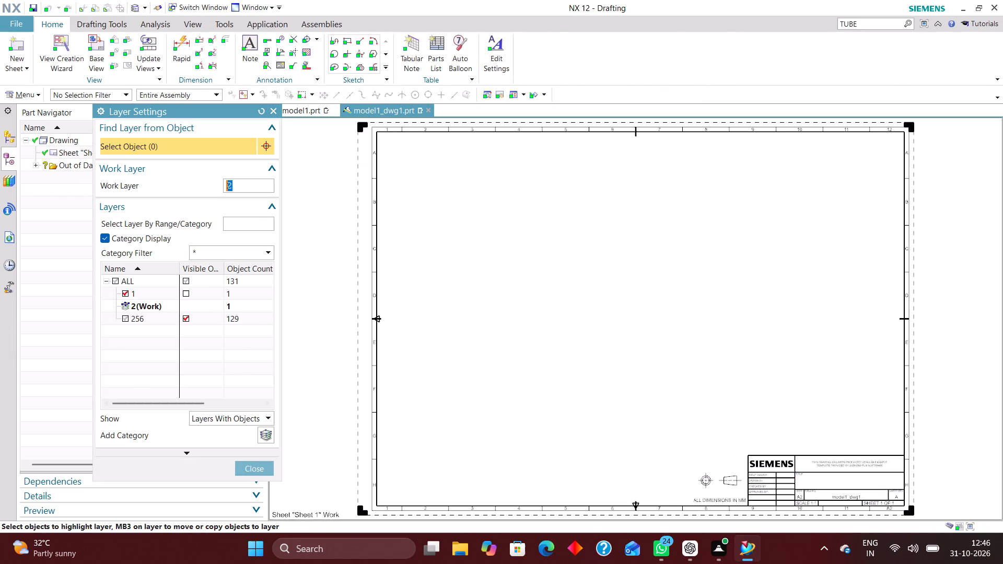
pyautogui.click(251, 473)
# Place an Isometric base view of the bracket at 1:2 scale in the sheet's upper-right area, without projecting further views.
pyautogui.moveTo(97, 44); pyautogui.dragTo(101, 46)
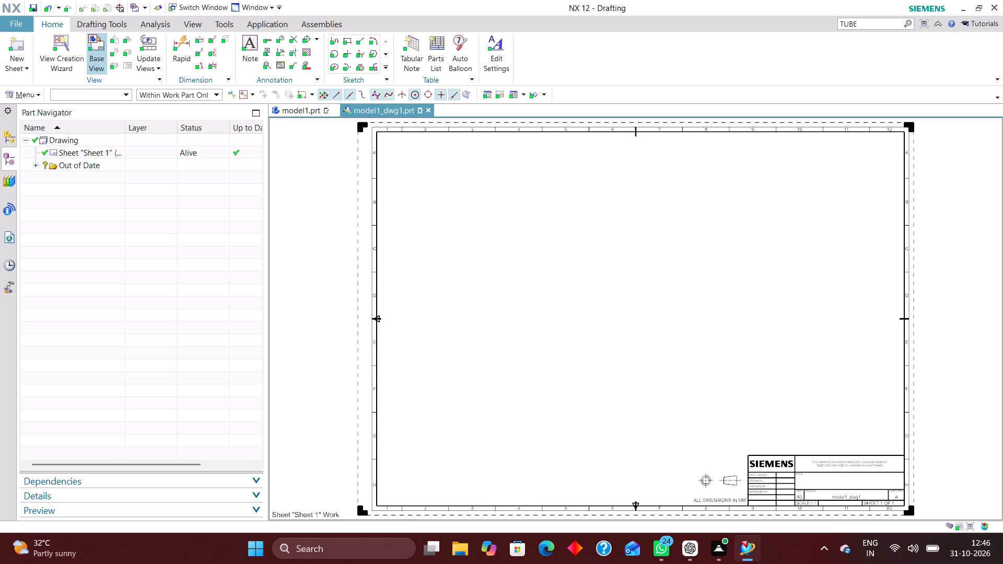
pyautogui.click(213, 257)
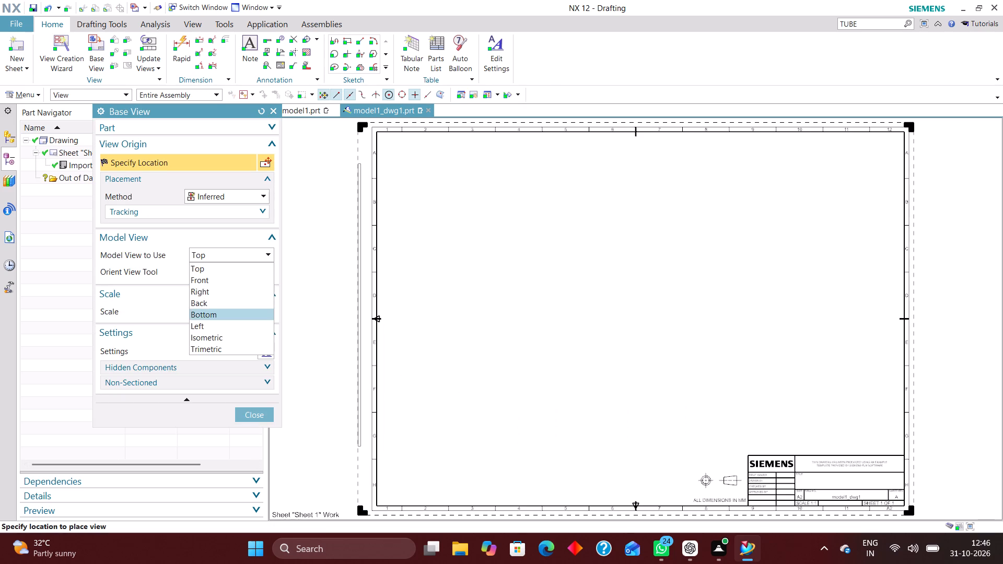
pyautogui.click(218, 335)
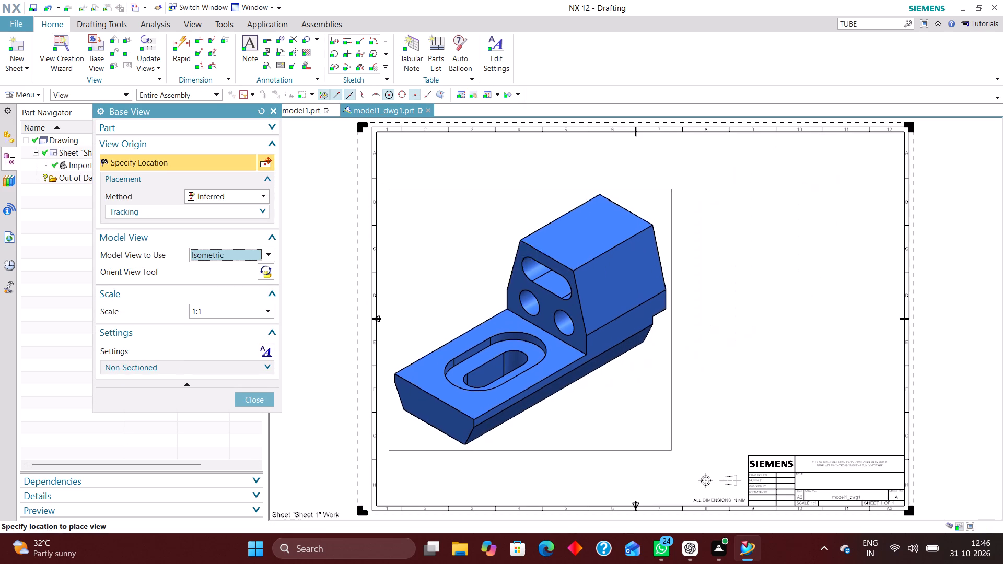
pyautogui.click(252, 315)
pyautogui.click(218, 368)
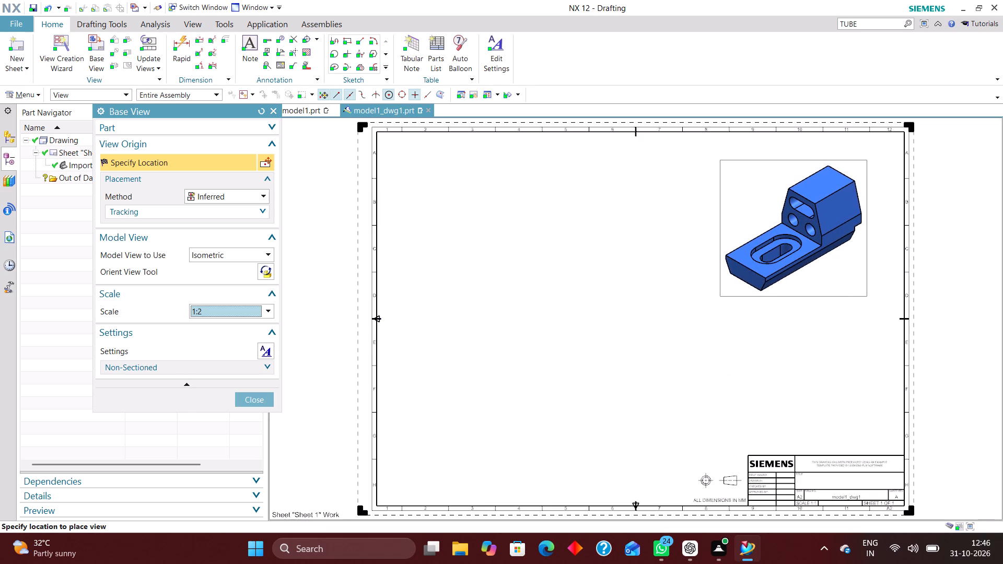
pyautogui.click(794, 228)
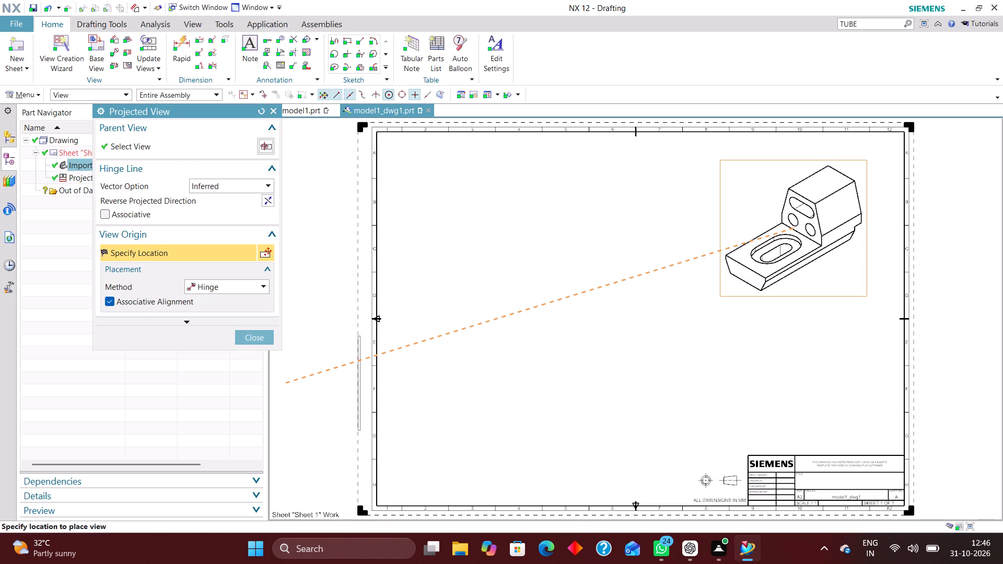
pyautogui.click(259, 340)
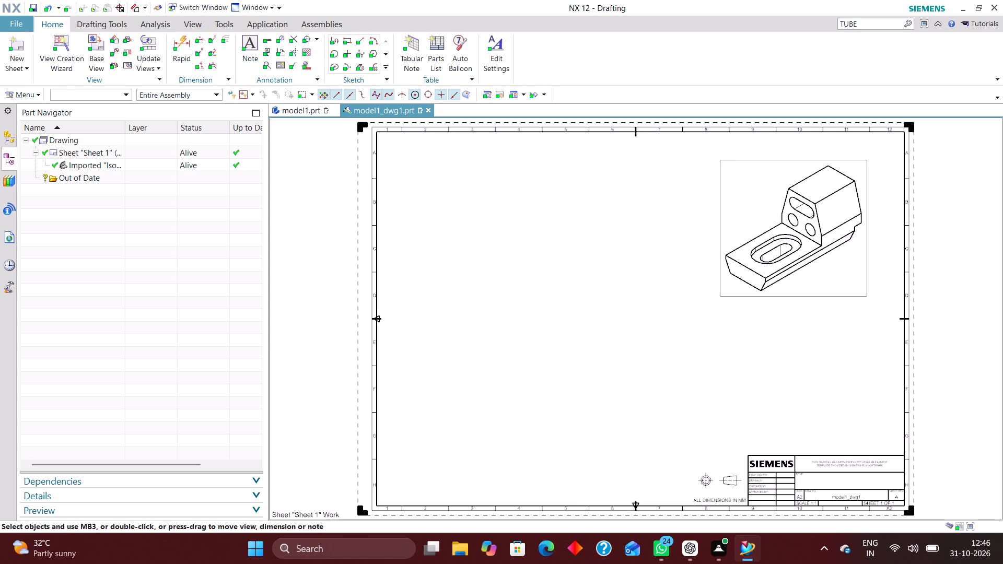
# Place a Front base view at 1:1 scale in the sheet's upper-left area, level with the isometric view, without projected views.
pyautogui.click(100, 46)
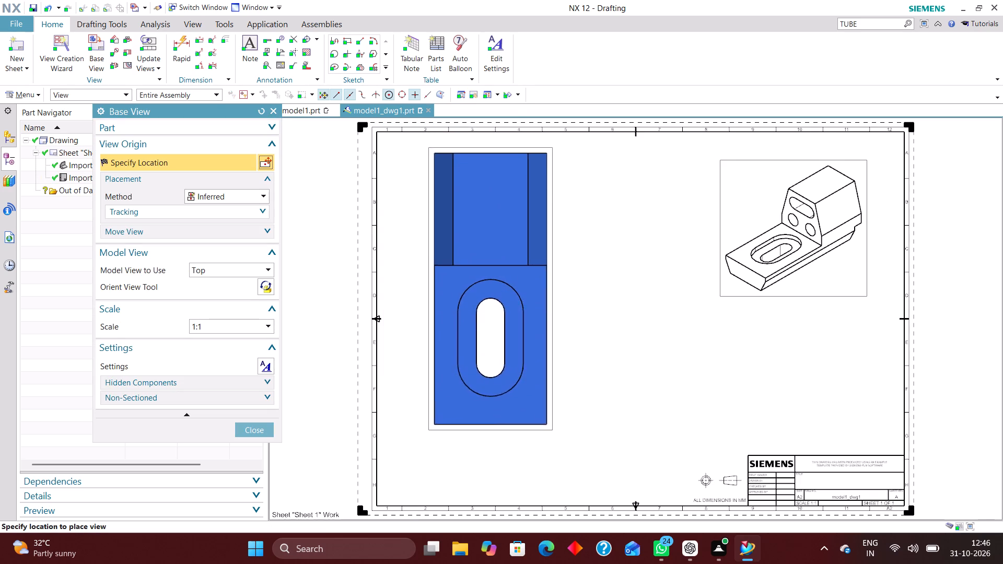
pyautogui.click(238, 268)
pyautogui.click(240, 296)
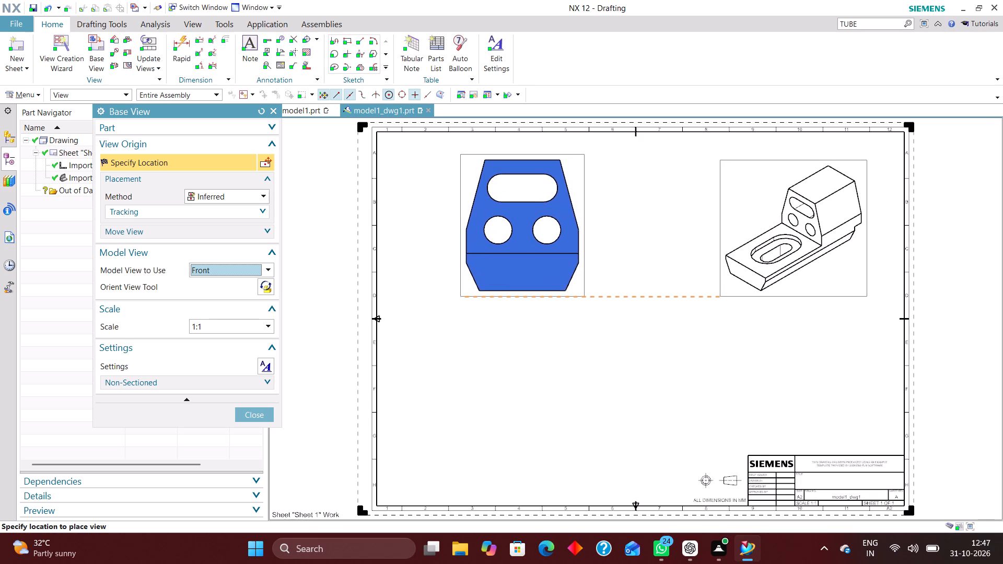
pyautogui.click(517, 220)
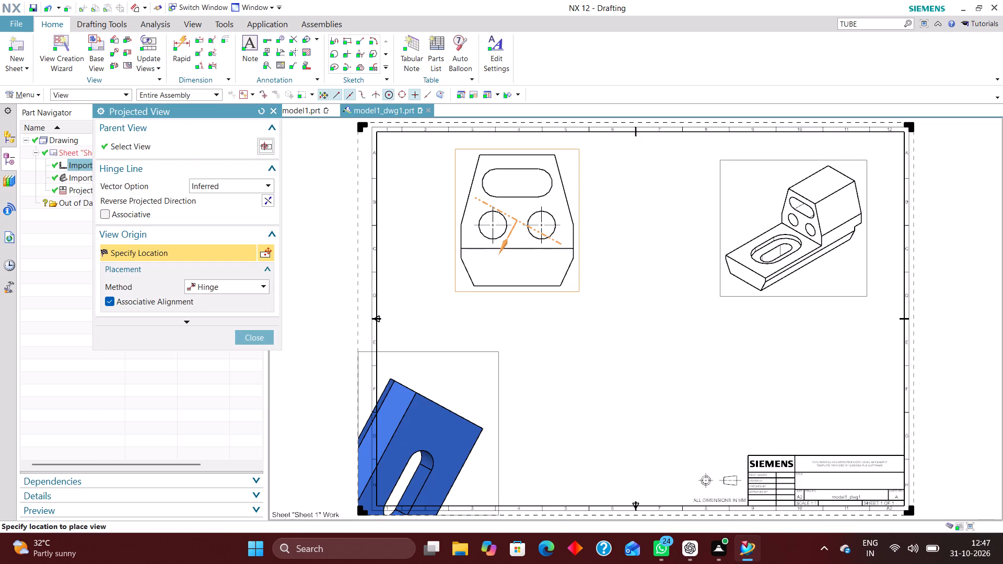
pyautogui.click(267, 338)
# Place a Top base view at 1:2 scale below the front view, reoriented with the Orient View Tool so the bracket's length runs horizontally.
pyautogui.click(96, 45)
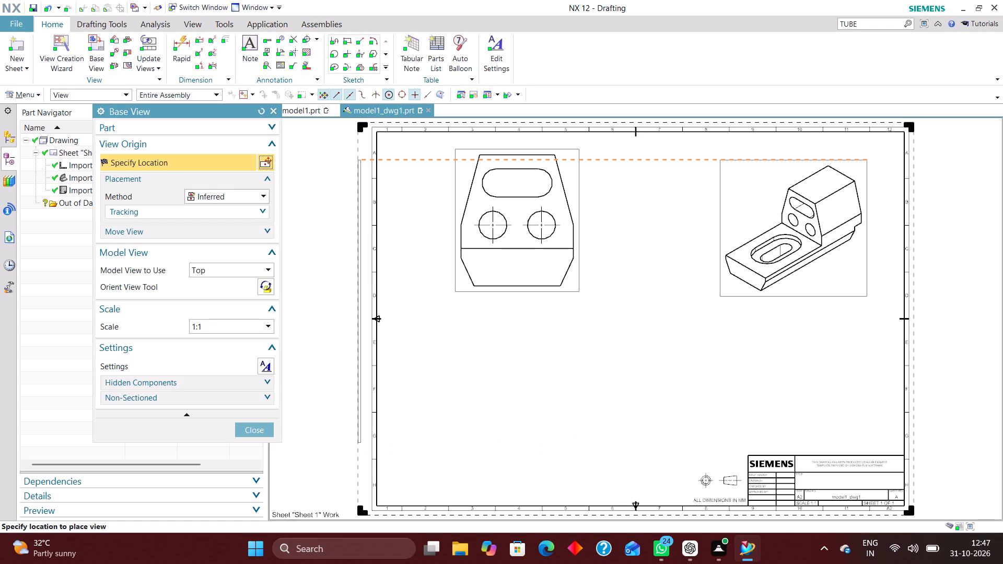
pyautogui.click(262, 284)
pyautogui.moveTo(868, 414); pyautogui.dragTo(851, 385, button='middle')
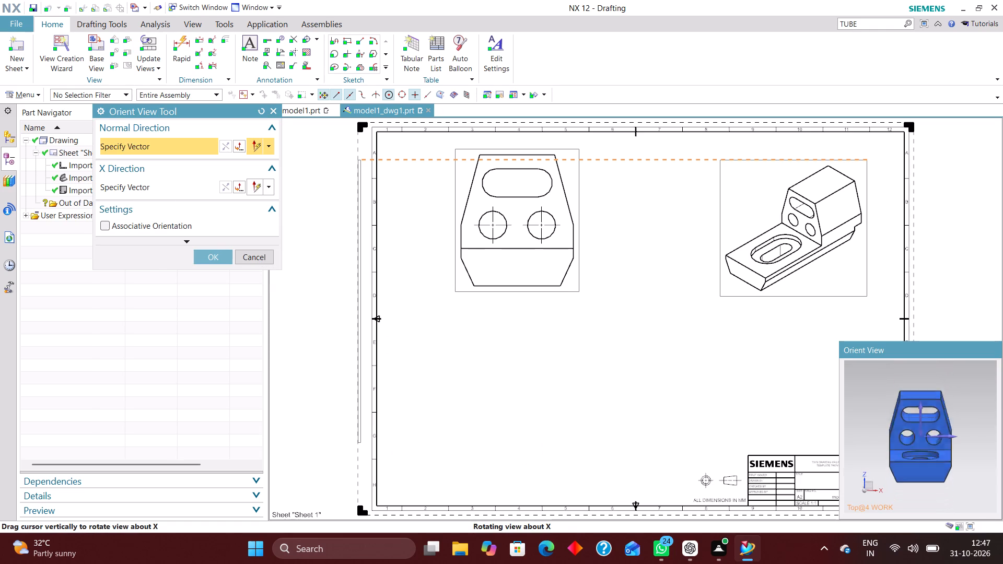
pyautogui.moveTo(851, 385); pyautogui.dragTo(837, 382, button='middle')
pyautogui.moveTo(954, 469); pyautogui.dragTo(928, 469, button='middle')
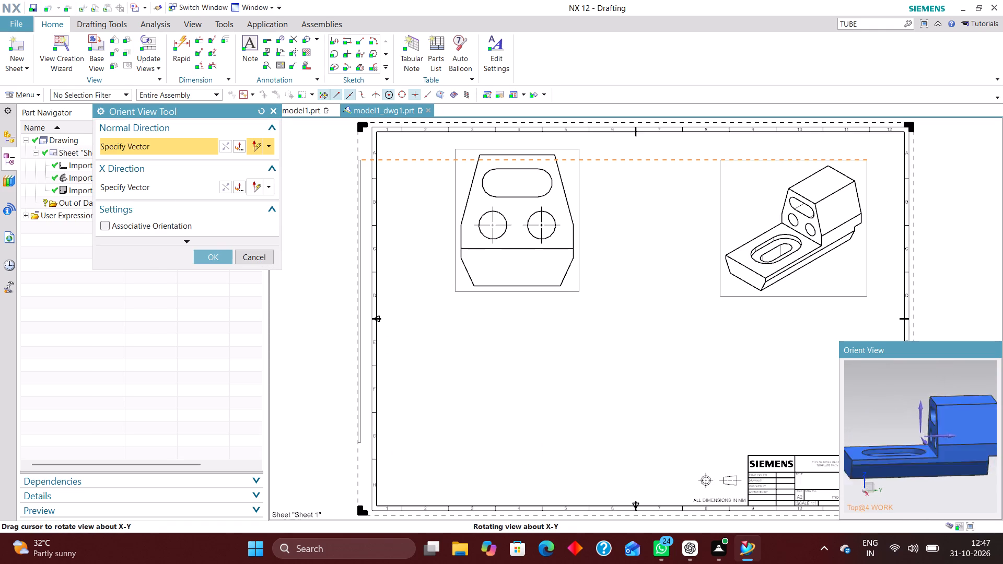
pyautogui.moveTo(928, 469); pyautogui.dragTo(929, 491, button='middle')
pyautogui.moveTo(955, 479); pyautogui.dragTo(871, 479, button='right')
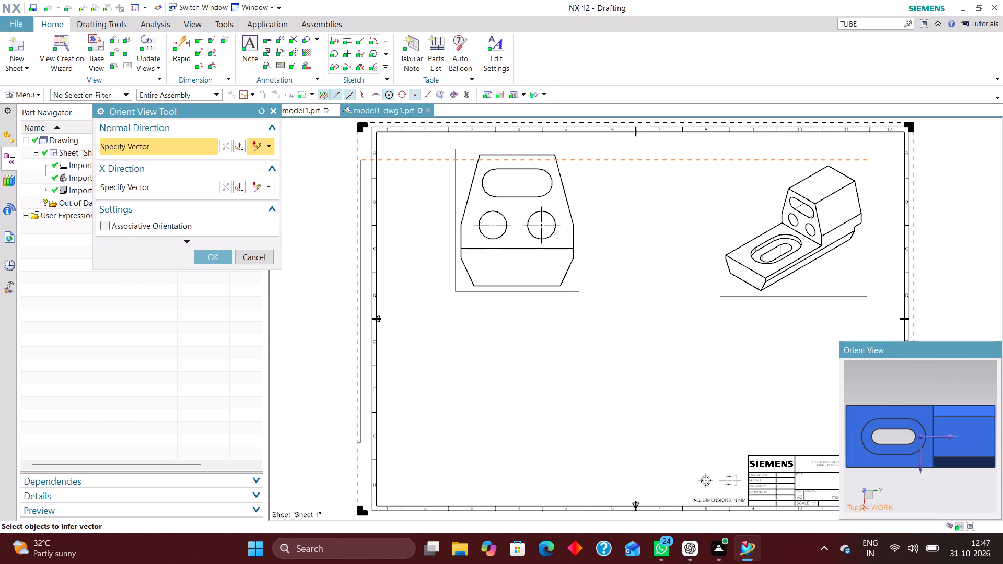
pyautogui.click(209, 258)
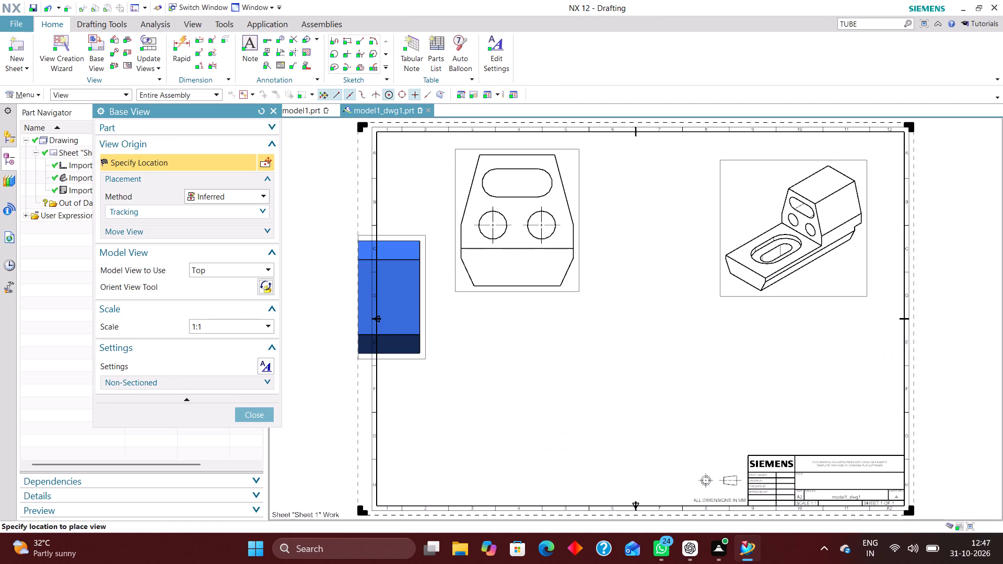
pyautogui.click(240, 324)
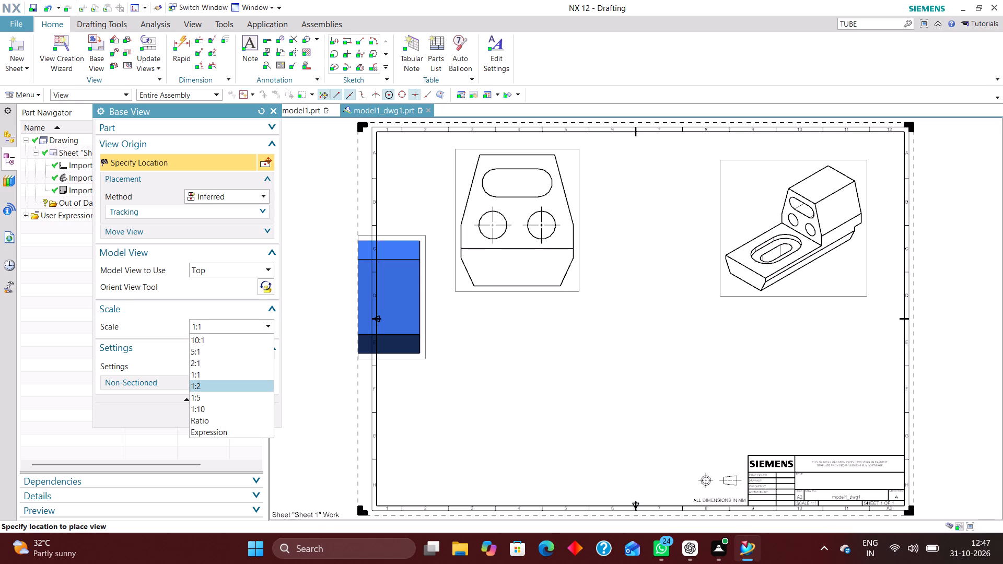
pyautogui.click(214, 382)
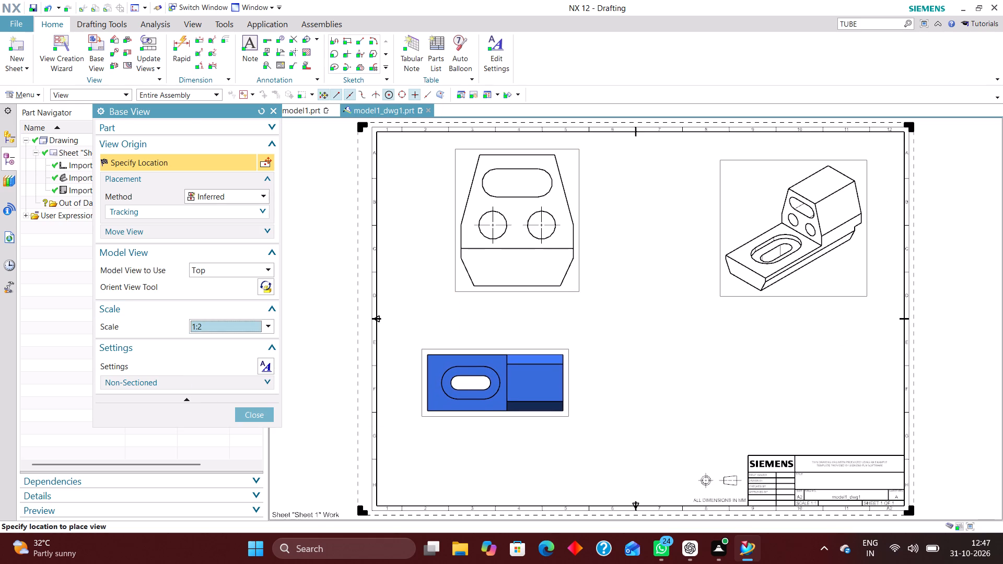
pyautogui.click(495, 383)
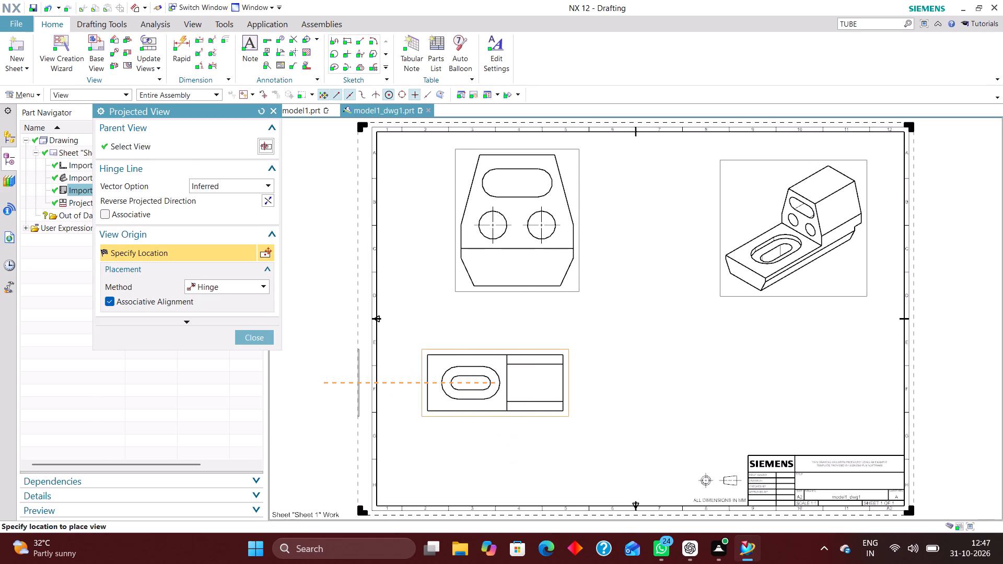
pyautogui.click(254, 335)
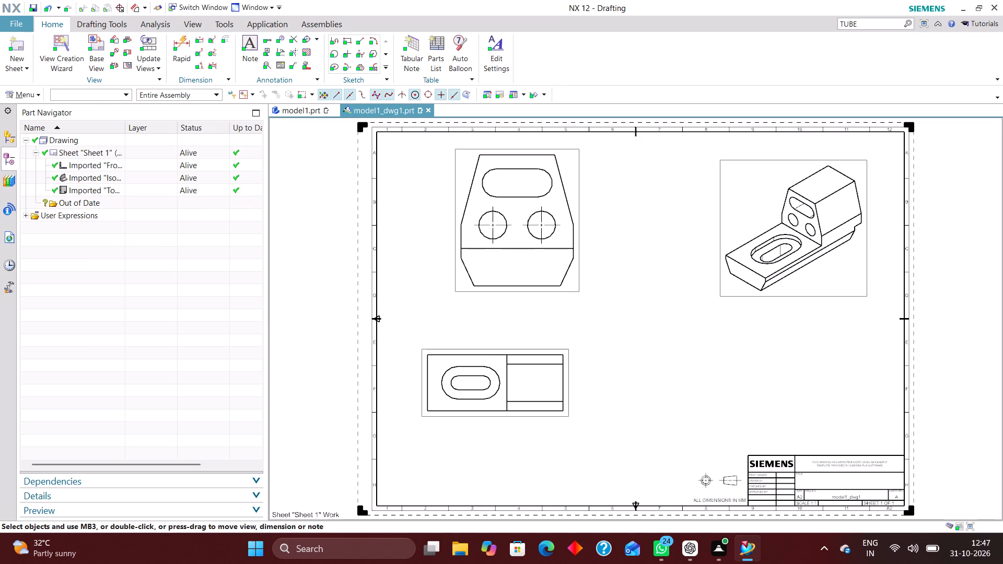
# Place a Right base view at 1:2 scale below the isometric view, level with the top view, without projected views.
pyautogui.click(99, 42)
pyautogui.click(251, 272)
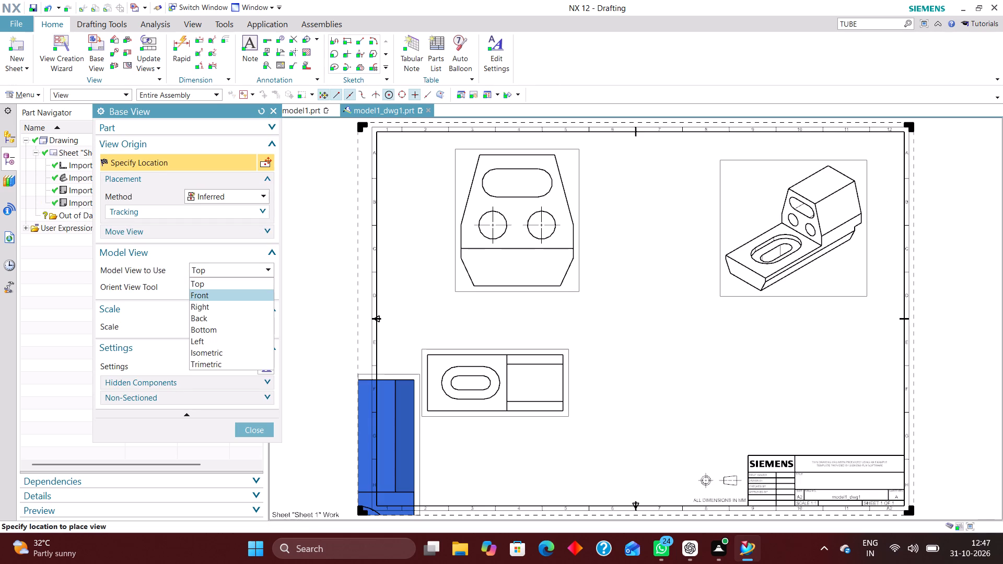
pyautogui.click(229, 303)
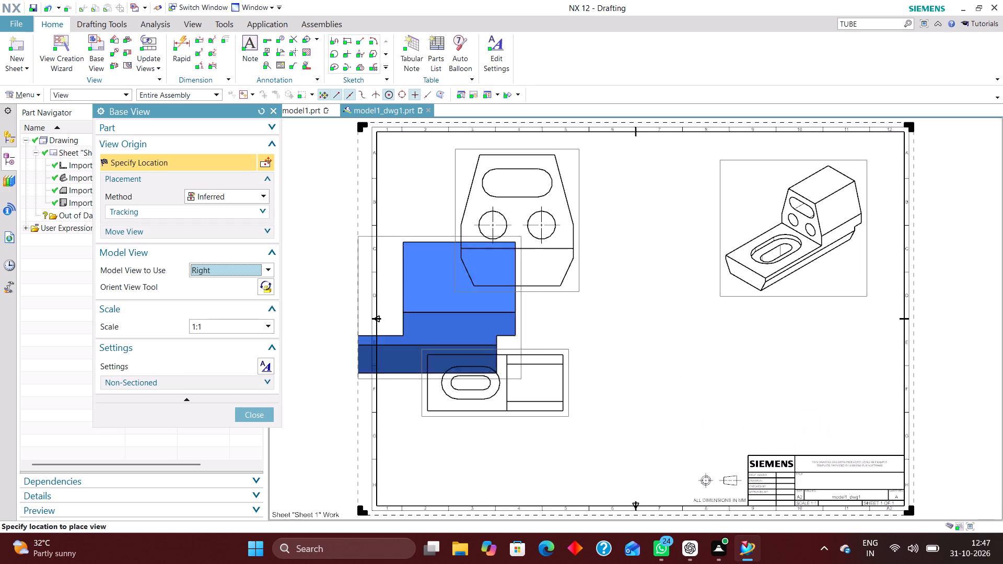
pyautogui.click(243, 325)
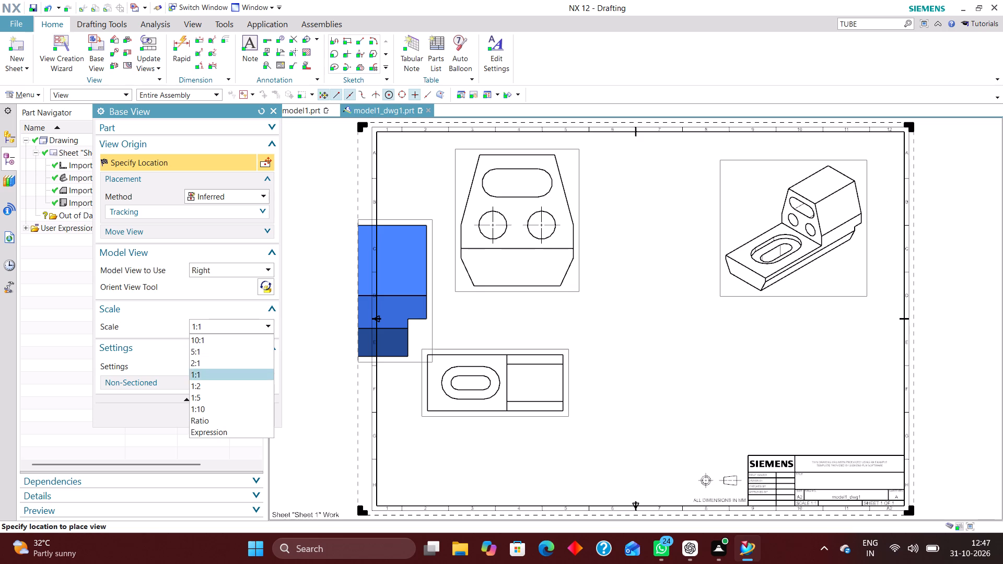
pyautogui.click(206, 383)
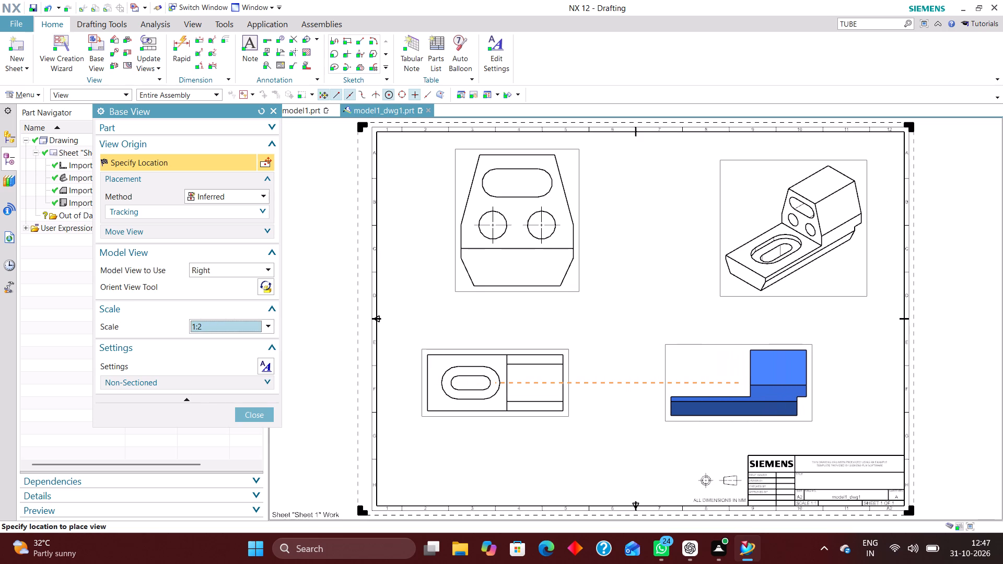
pyautogui.click(739, 387)
pyautogui.click(265, 337)
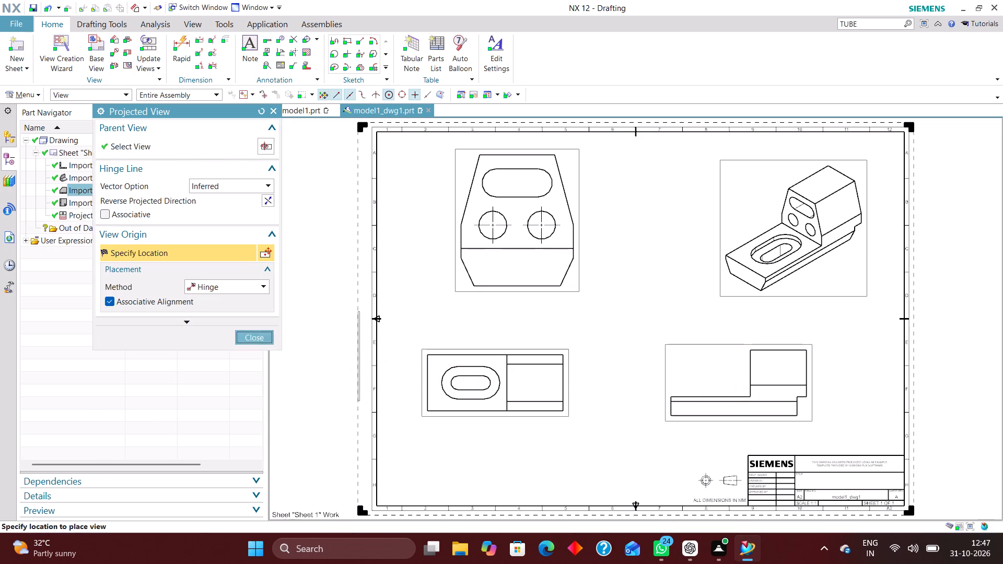
# Set the dimension decimal delimiter to Period in the drafting preferences.
pyautogui.scroll(1, 602, 309)
pyautogui.scroll(-2, 596, 315)
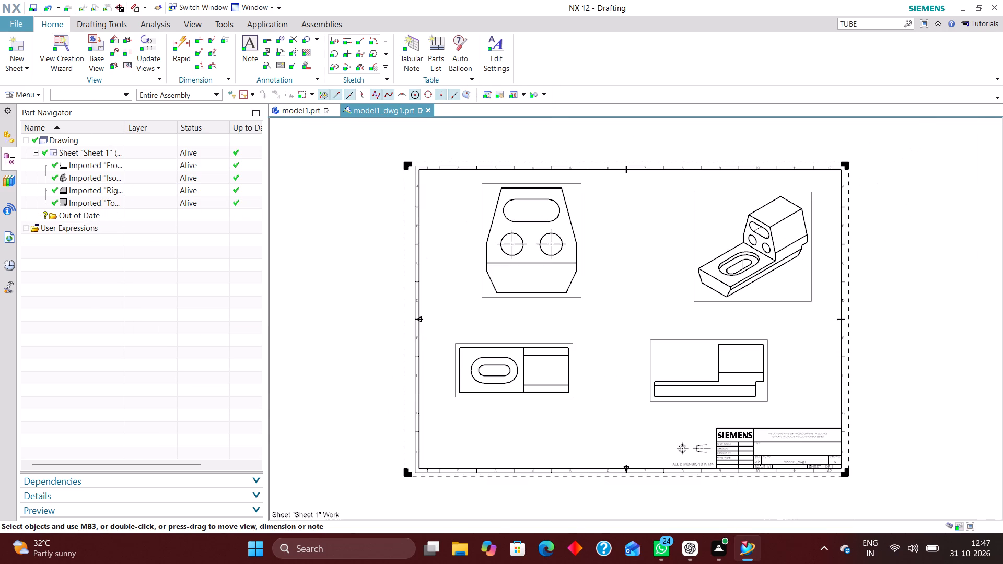
pyautogui.scroll(1, 566, 359)
pyautogui.click(559, 340)
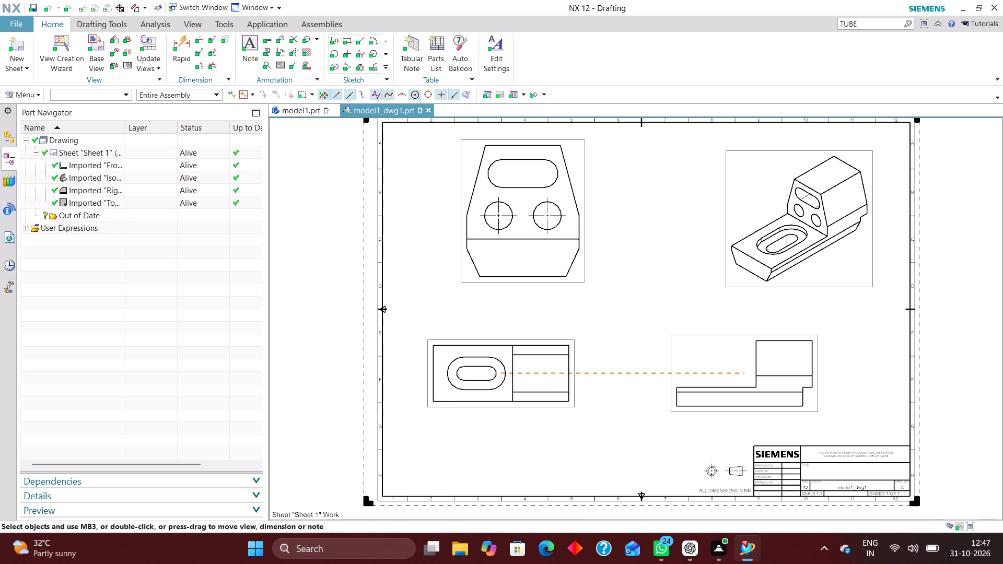
pyautogui.click(34, 95)
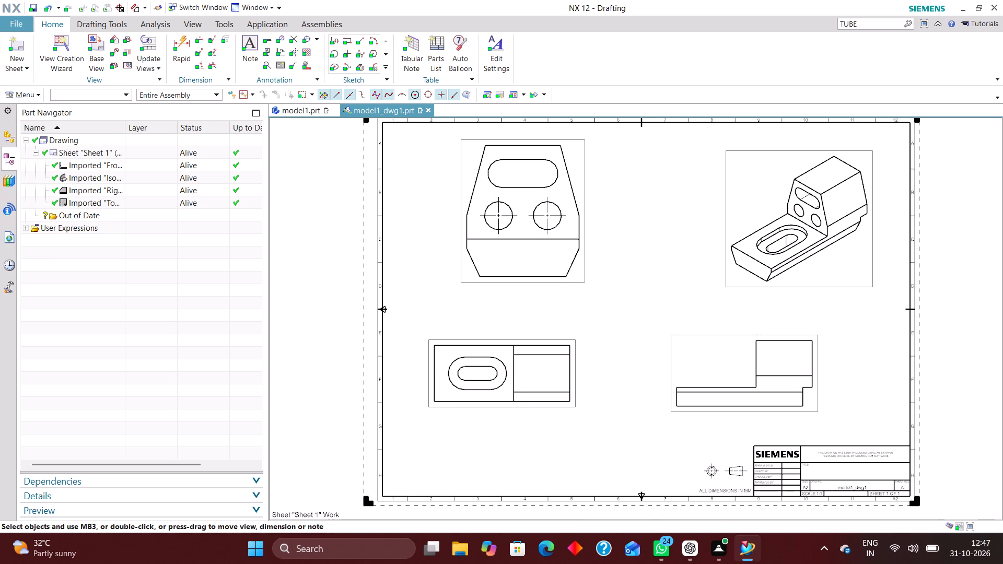
pyautogui.click(37, 92)
pyautogui.click(37, 99)
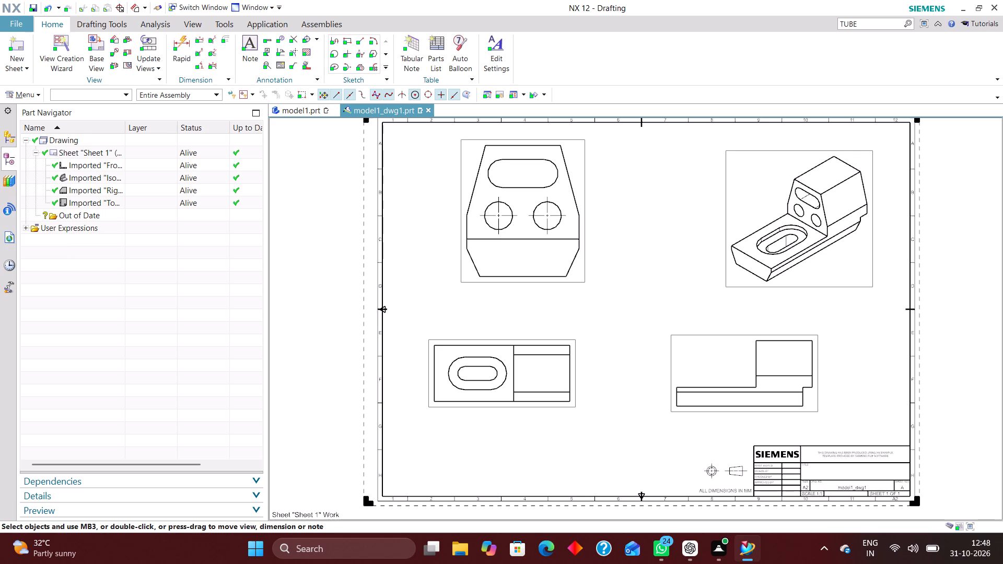
pyautogui.click(39, 98)
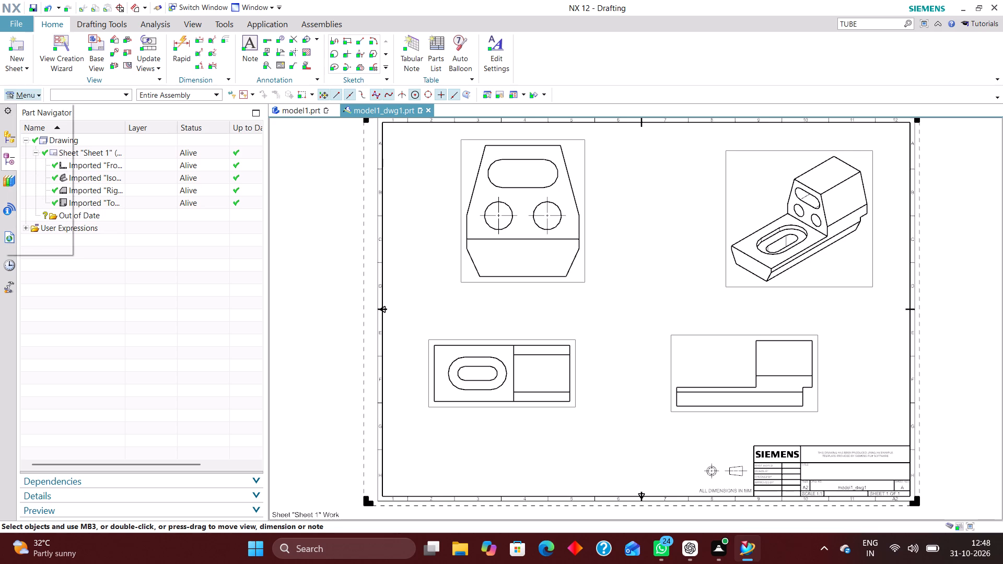
pyautogui.click(43, 99)
pyautogui.click(40, 97)
pyautogui.click(38, 219)
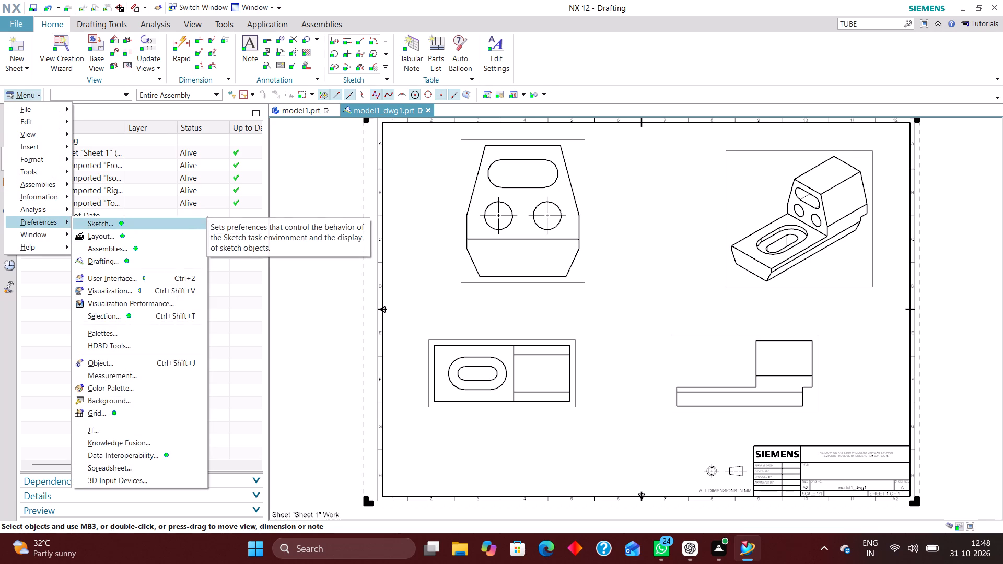
pyautogui.click(127, 257)
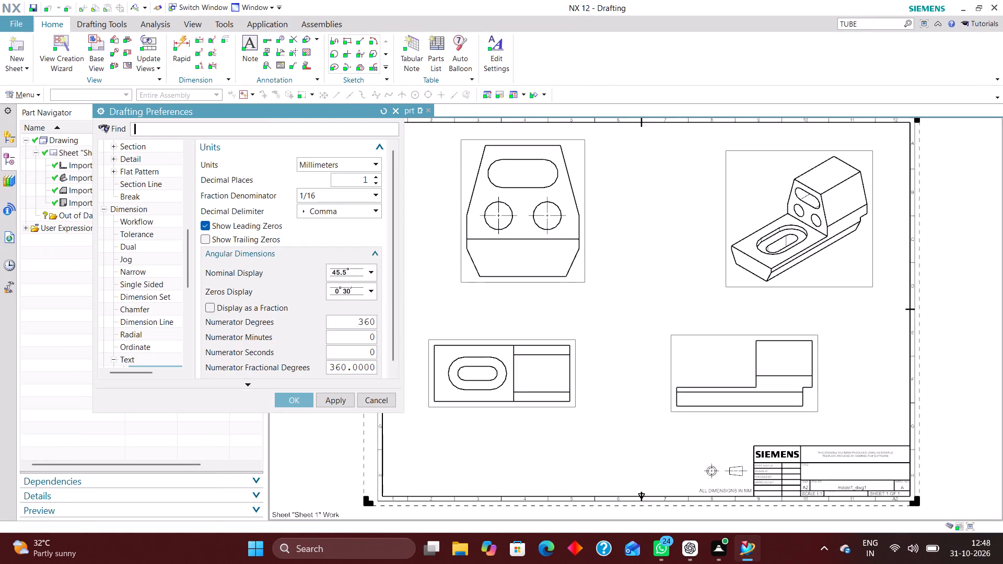
pyautogui.scroll(1, 216, 231)
pyautogui.click(321, 221)
pyautogui.click(324, 215)
pyautogui.click(322, 227)
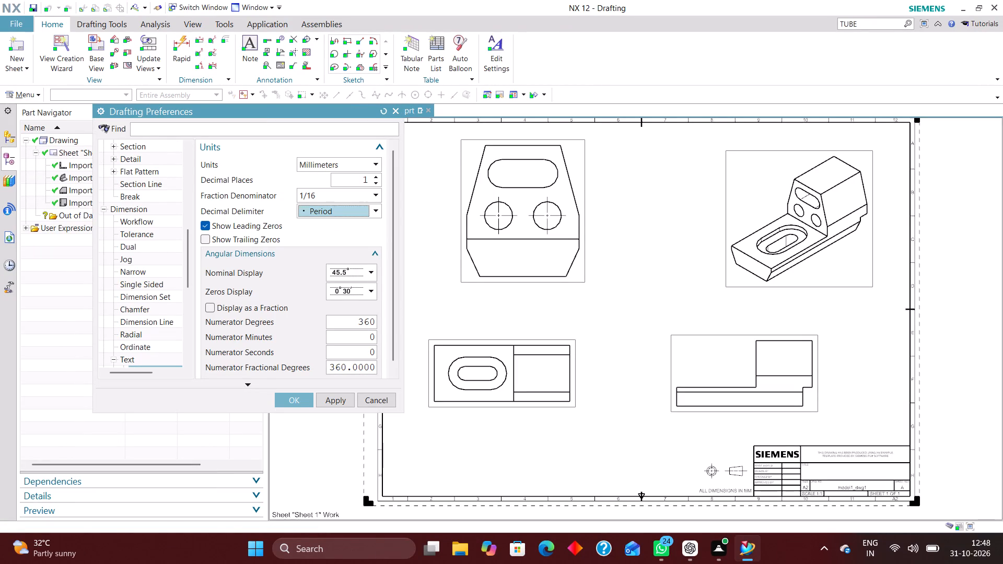
# Set the arrowhead type for leader and dimension side 1 to Open Arrow in the drafting preferences.
pyautogui.scroll(12, 153, 241)
pyautogui.click(158, 248)
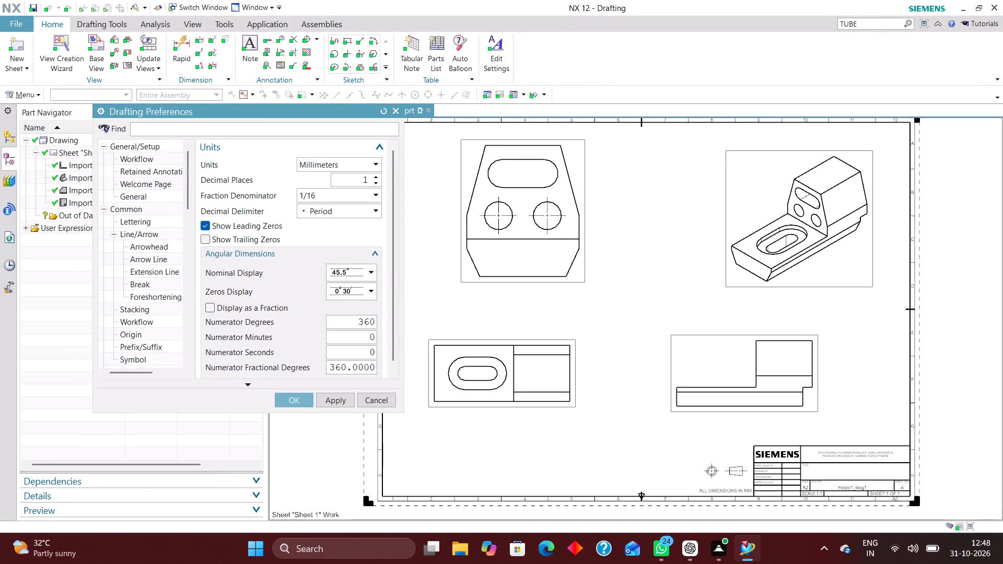
pyautogui.click(319, 248)
pyautogui.click(324, 289)
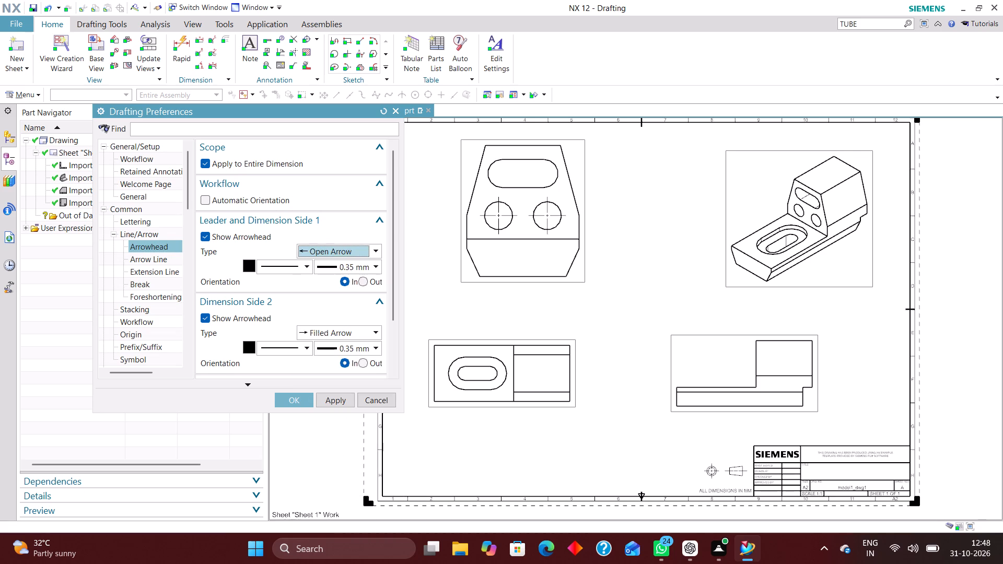
# Set the side 1 extension line gap to 2 and accept the drafting preferences.
pyautogui.click(150, 268)
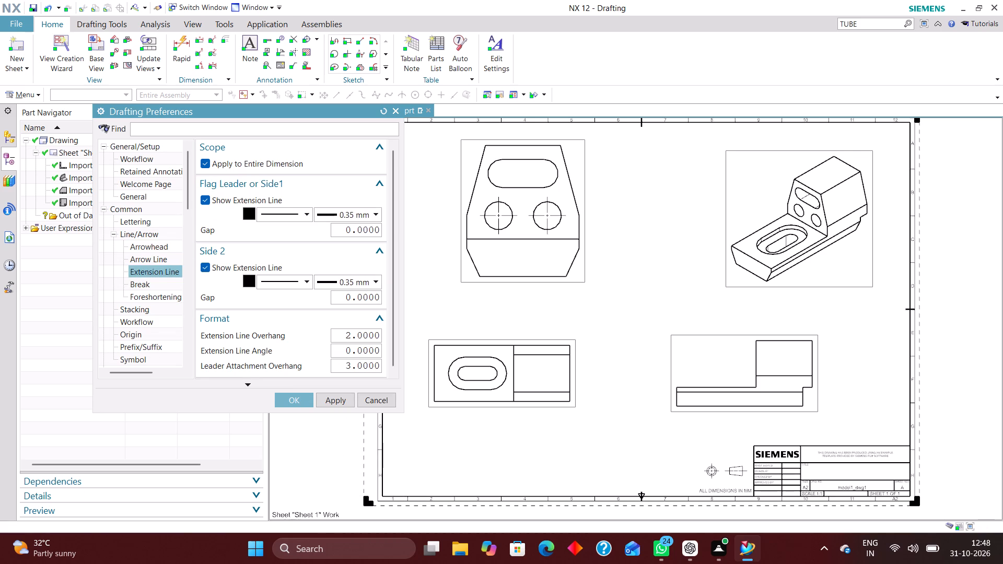
pyautogui.moveTo(343, 226); pyautogui.dragTo(435, 227)
pyautogui.press('2')
pyautogui.press('Return')
pyautogui.click(296, 401)
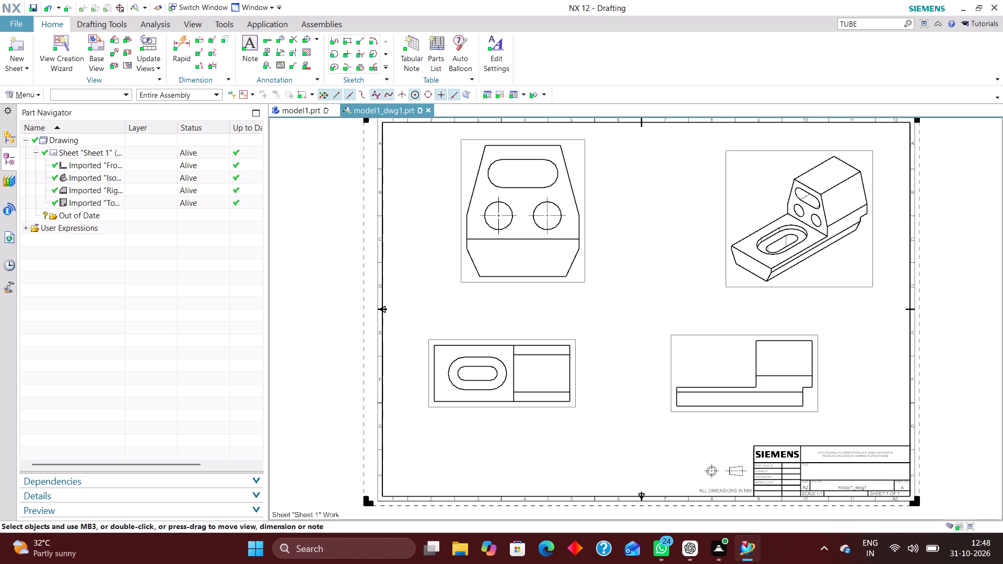
# Add Rapid Dimensions for the front view's bottom edge width and overall width, stacked below the view.
pyautogui.click(180, 41)
pyautogui.scroll(2, 495, 301)
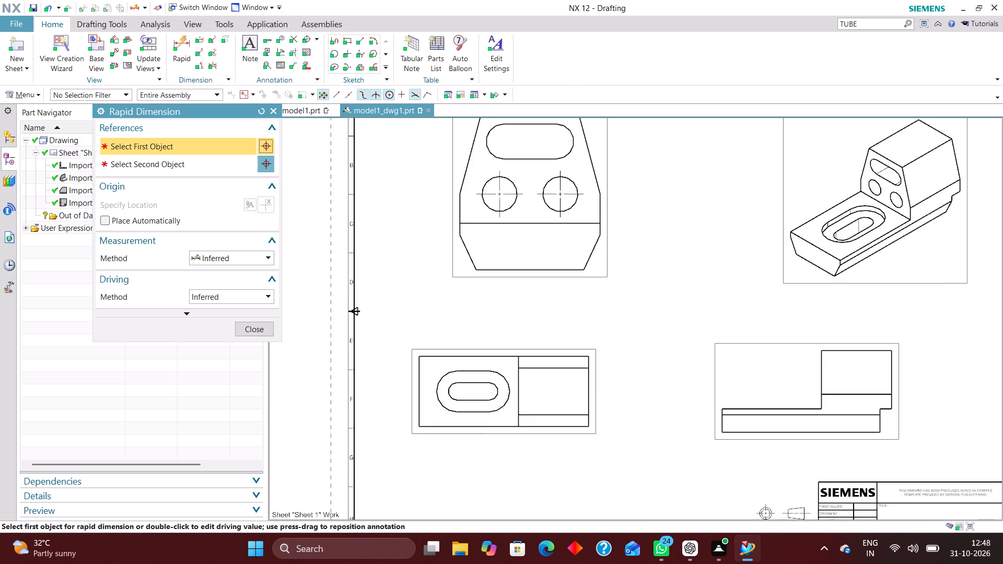
pyautogui.scroll(1, 496, 300)
pyautogui.click(465, 251)
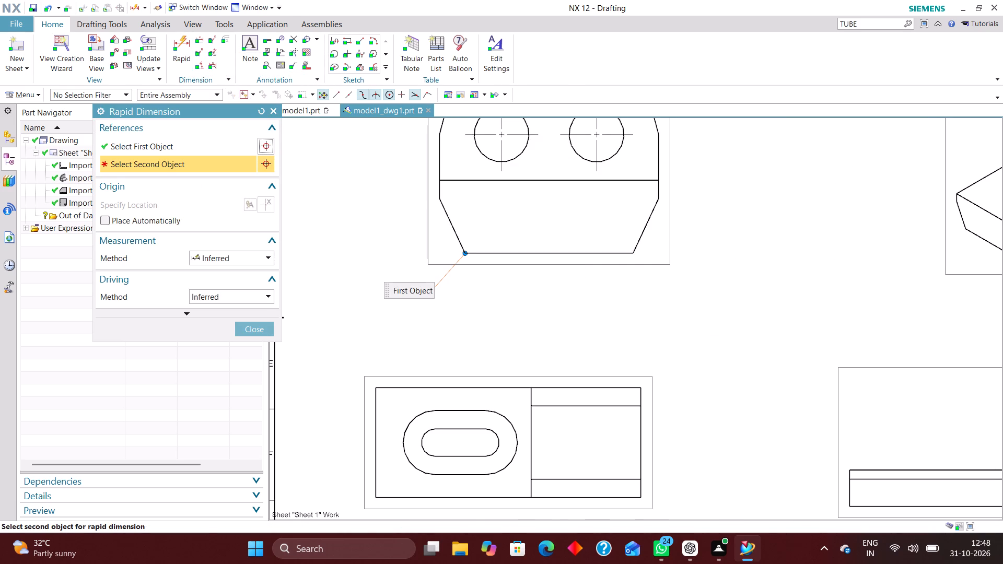
pyautogui.click(632, 253)
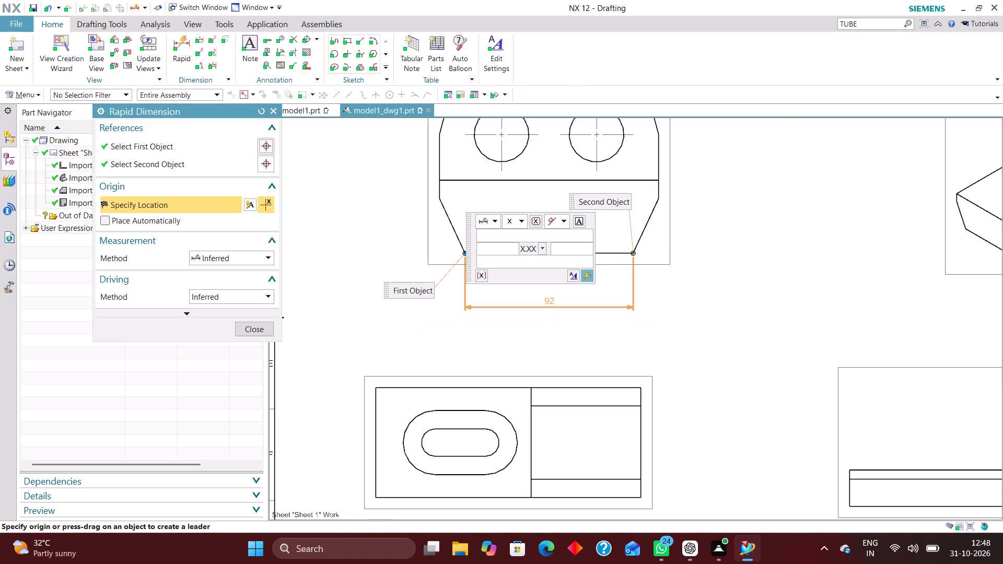
pyautogui.click(536, 301)
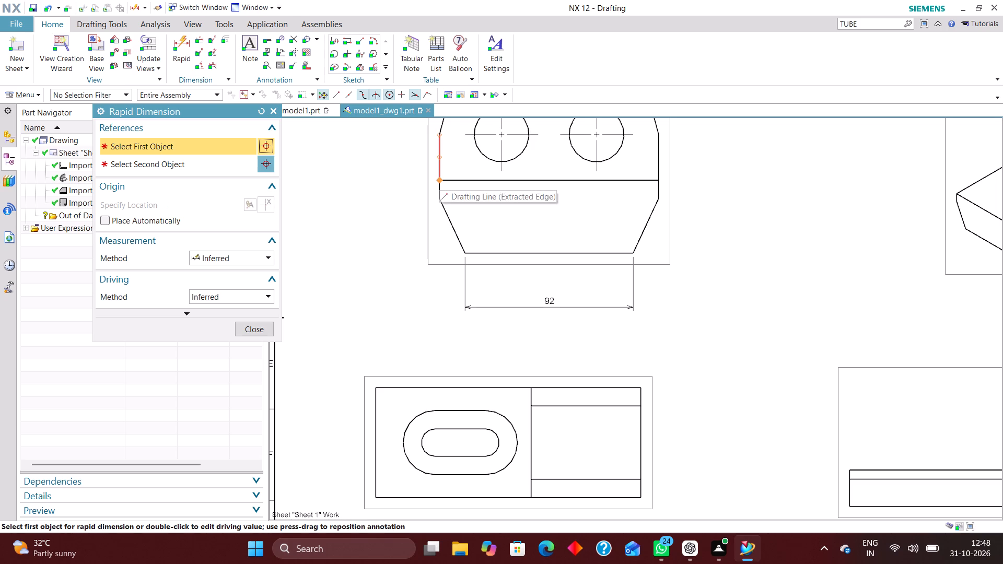
pyautogui.click(438, 179)
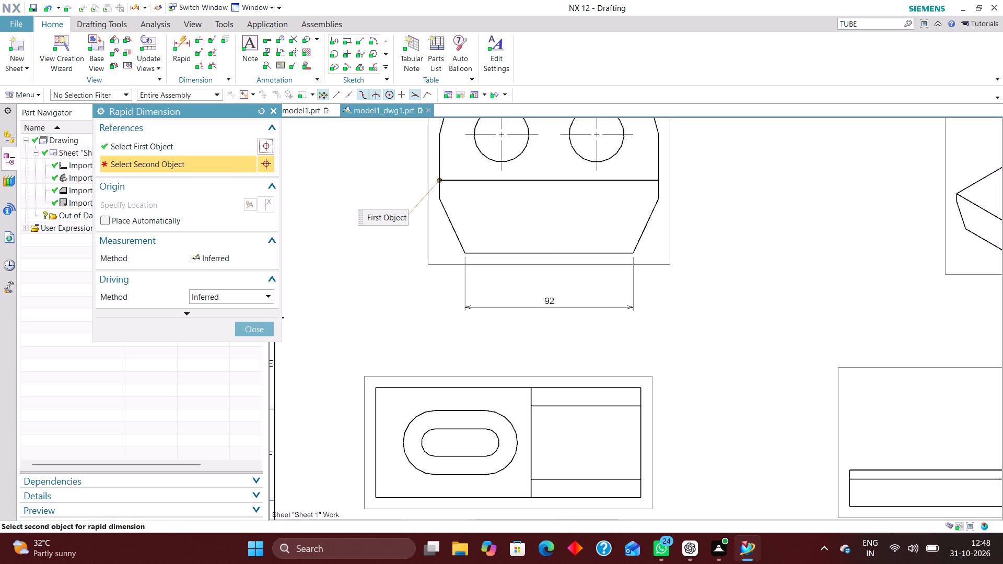
pyautogui.click(658, 179)
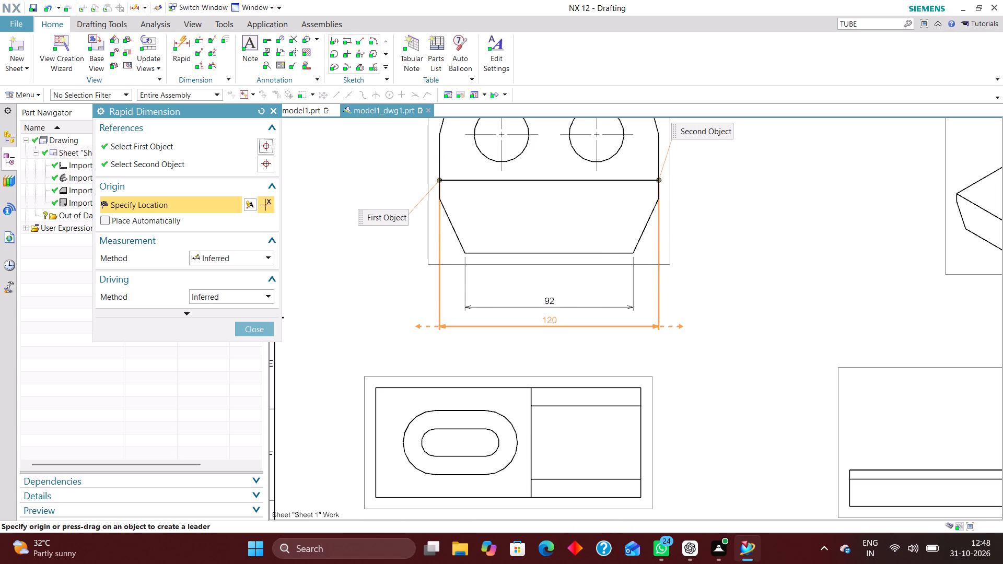
pyautogui.click(550, 324)
# Dimension the front view's lower section height, from the bottom edge to the horizontal dividing line, left of the view.
pyautogui.scroll(1, 451, 224)
pyautogui.scroll(-1, 442, 262)
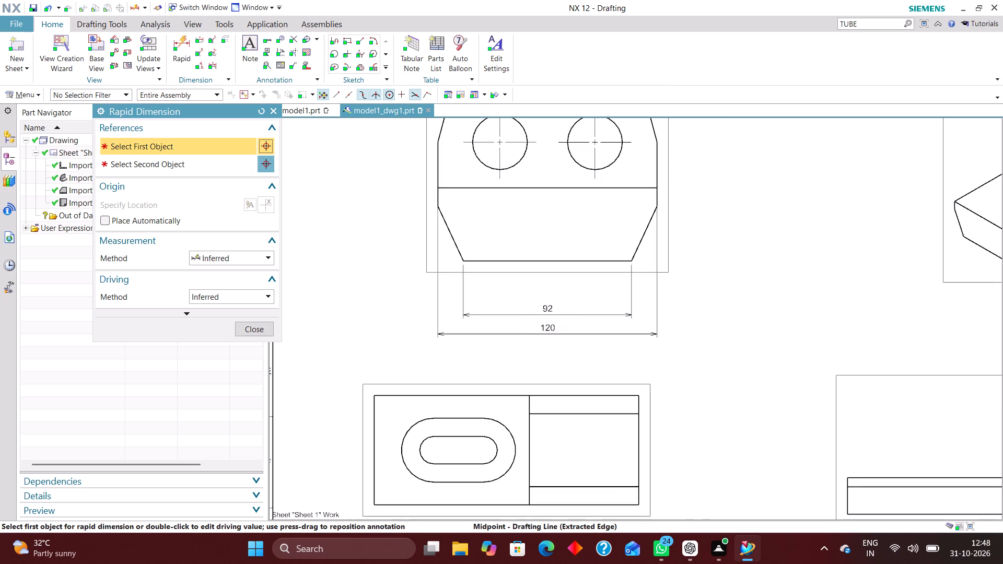
pyautogui.scroll(-3, 434, 286)
pyautogui.scroll(3, 441, 201)
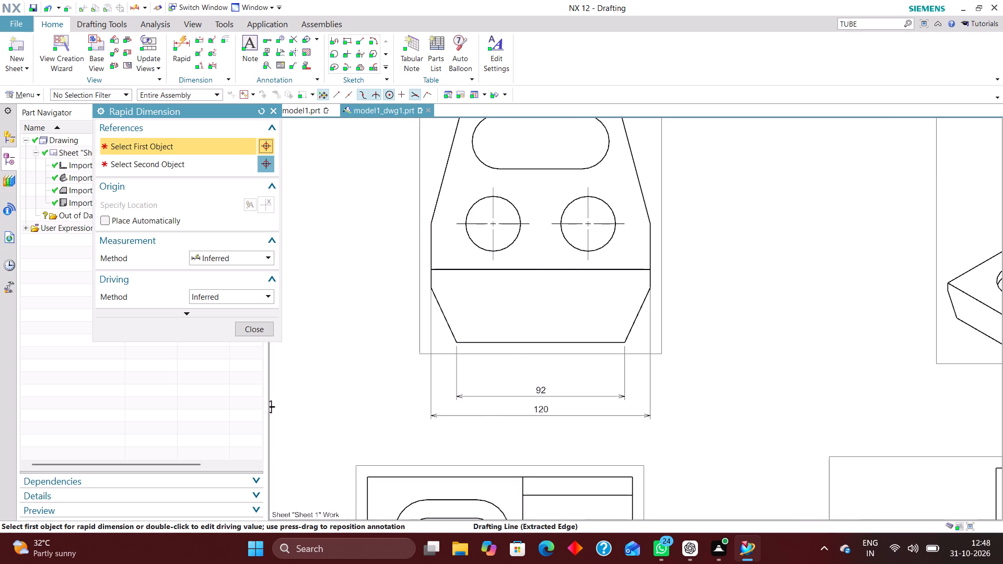
pyautogui.scroll(-2, 599, 262)
pyautogui.click(512, 315)
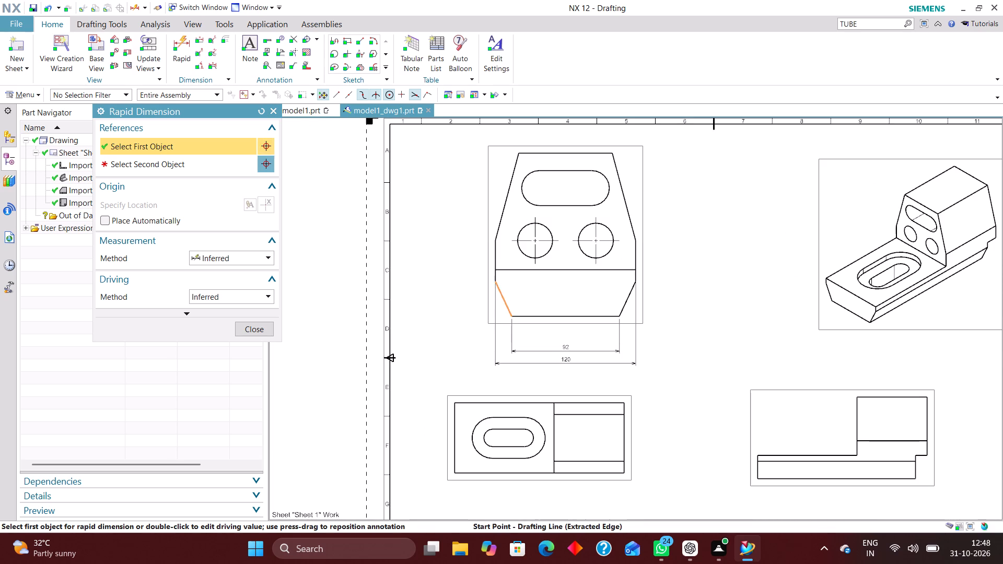
pyautogui.click(493, 269)
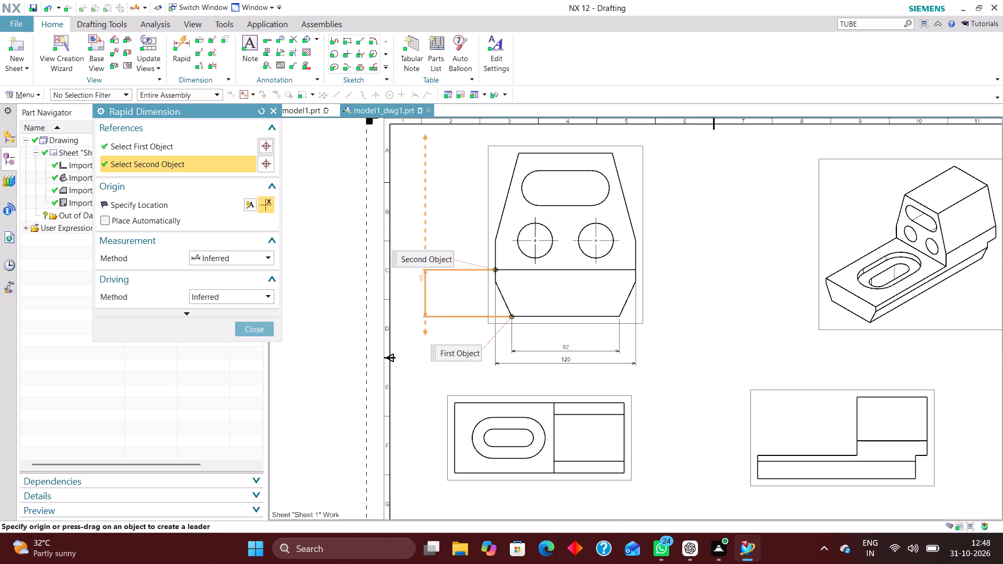
pyautogui.click(422, 291)
# Dimension the short vertical edge below the front view's dividing line, placed between the view and the lower section height dimension.
pyautogui.scroll(3, 498, 265)
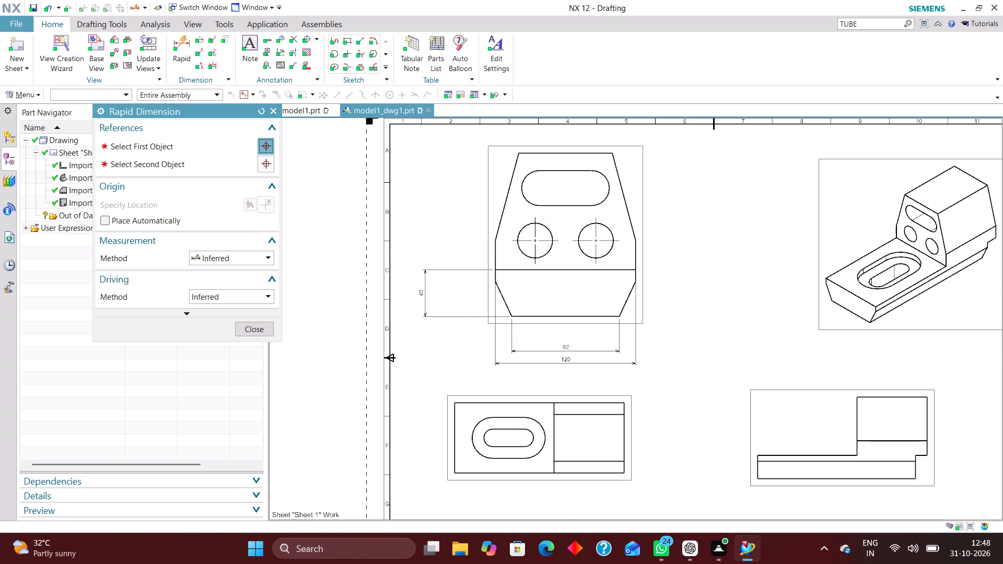
pyautogui.scroll(7, 498, 265)
pyautogui.click(514, 265)
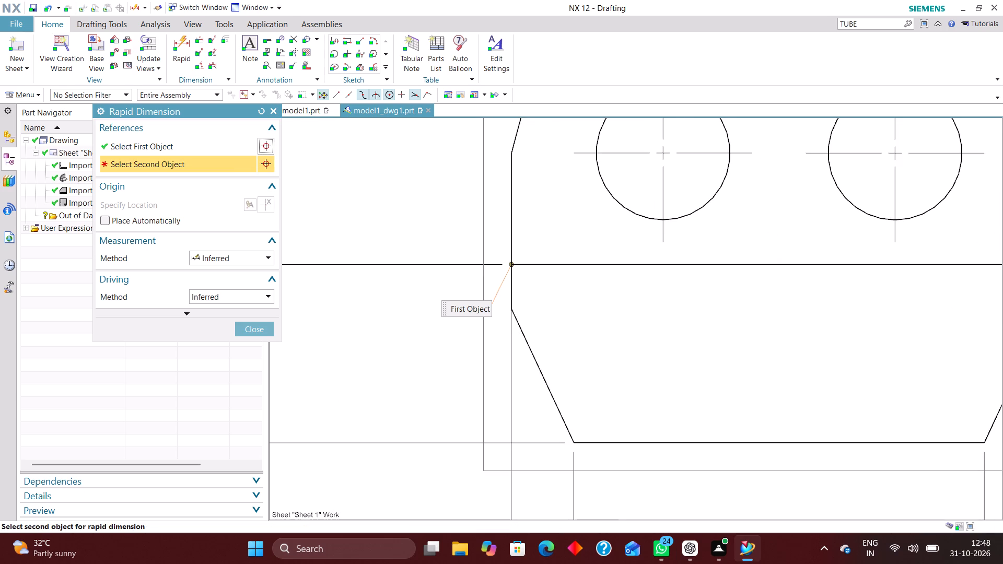
pyautogui.click(511, 309)
pyautogui.scroll(-2, 583, 313)
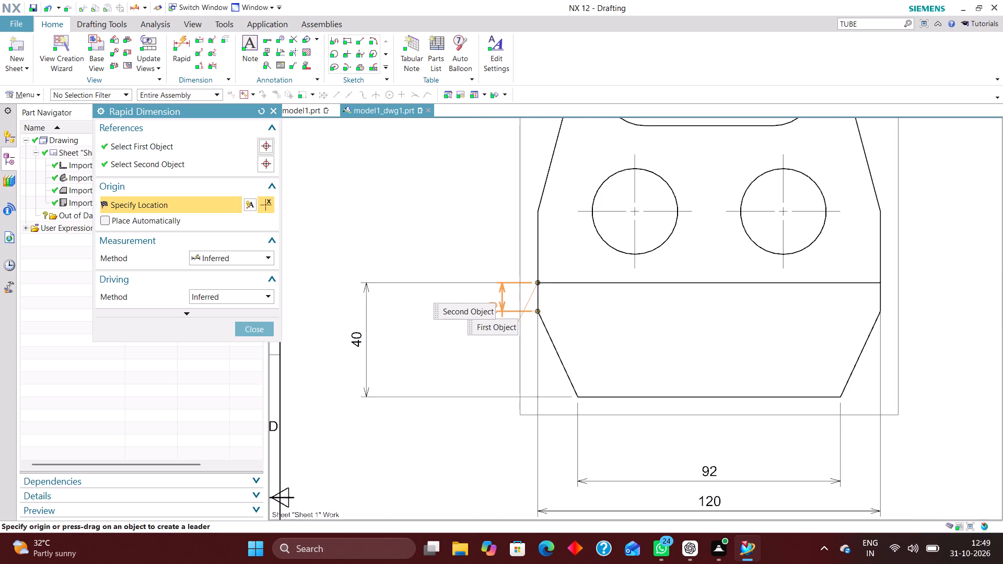
pyautogui.scroll(5, 455, 299)
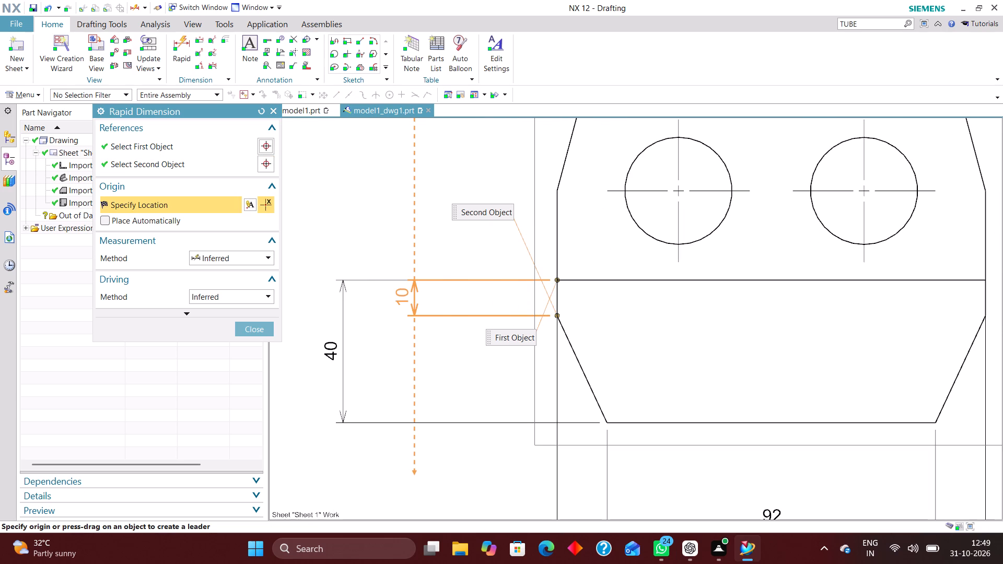
pyautogui.click(433, 300)
# Dimension the width of the front view's top edge, placed above the view.
pyautogui.scroll(-1, 382, 299)
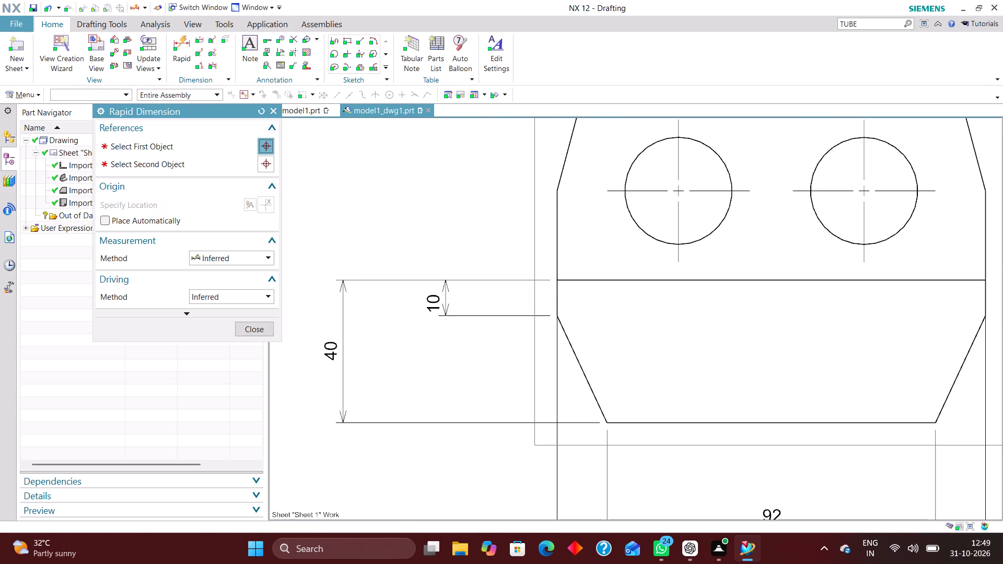
pyautogui.scroll(-5, 382, 299)
pyautogui.scroll(4, 481, 247)
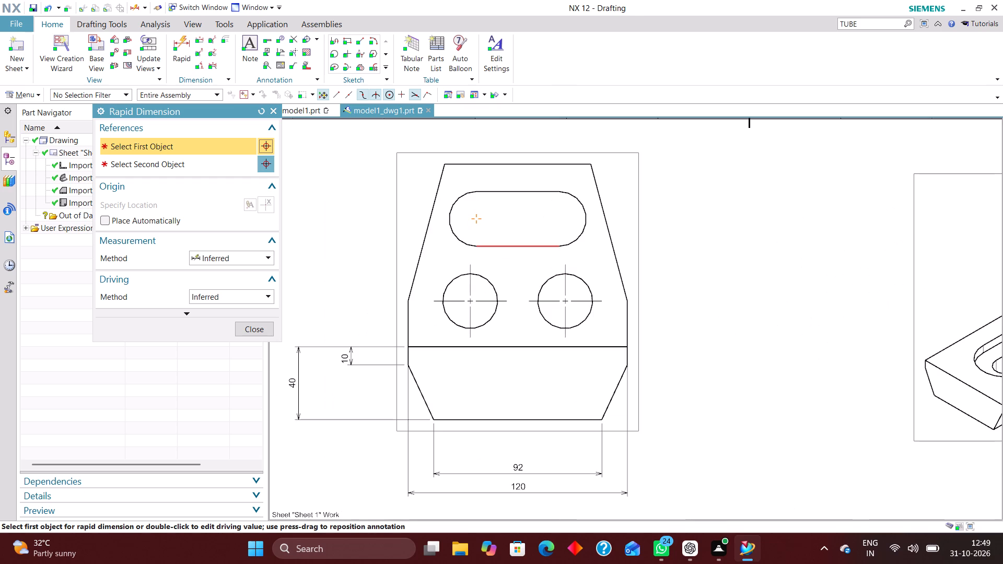
pyautogui.scroll(-2, 472, 291)
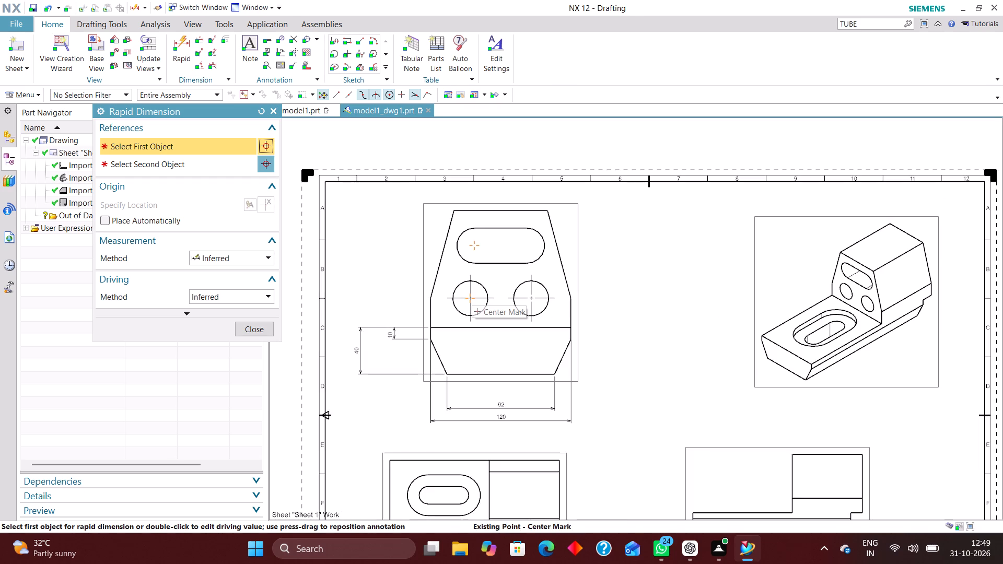
pyautogui.scroll(3, 558, 301)
pyautogui.scroll(-3, 566, 350)
pyautogui.scroll(3, 467, 222)
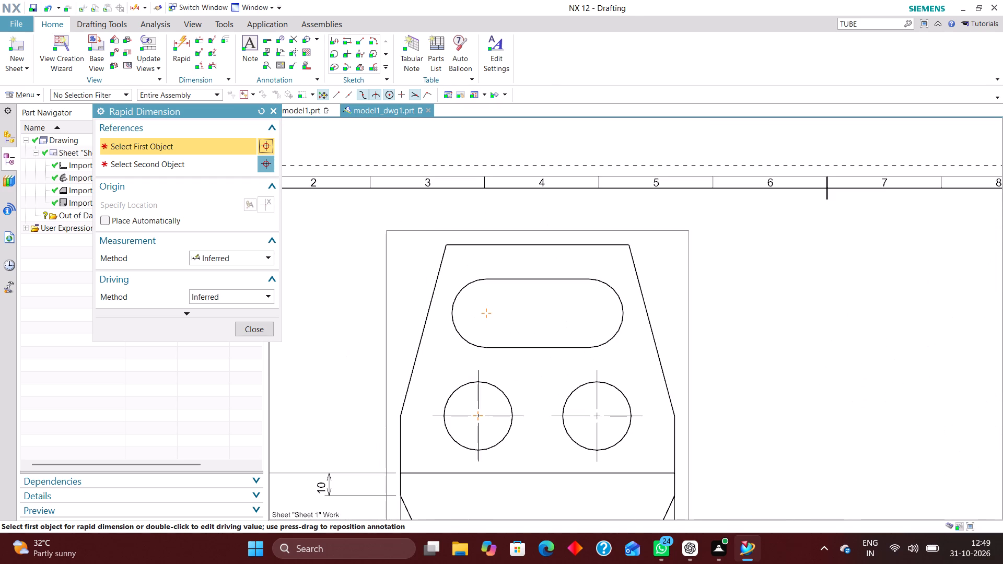
pyautogui.click(445, 245)
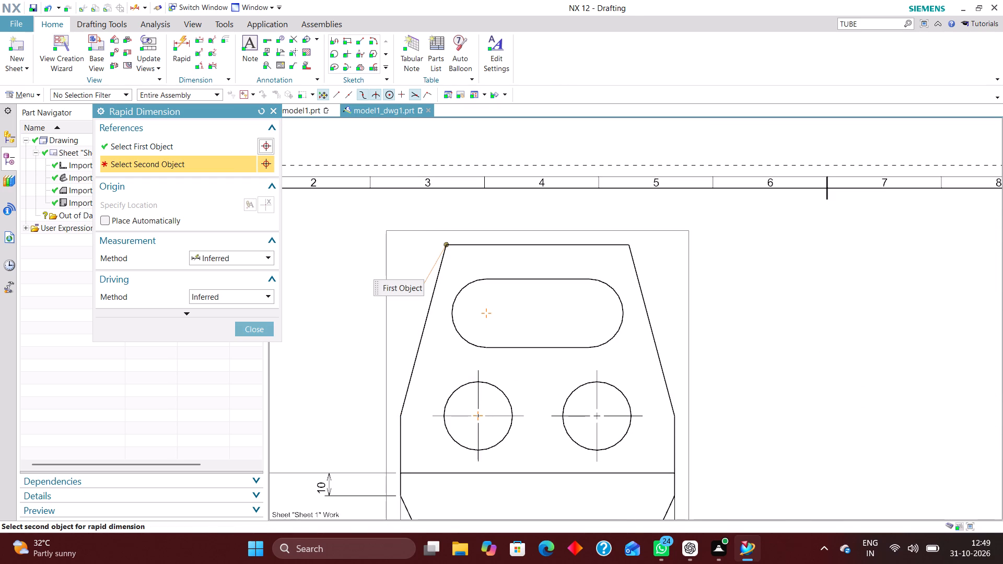
pyautogui.click(629, 242)
pyautogui.click(542, 208)
# Dimension the front view's left vertical edge from the dividing line up to the start of the upper taper.
pyautogui.scroll(-2, 540, 226)
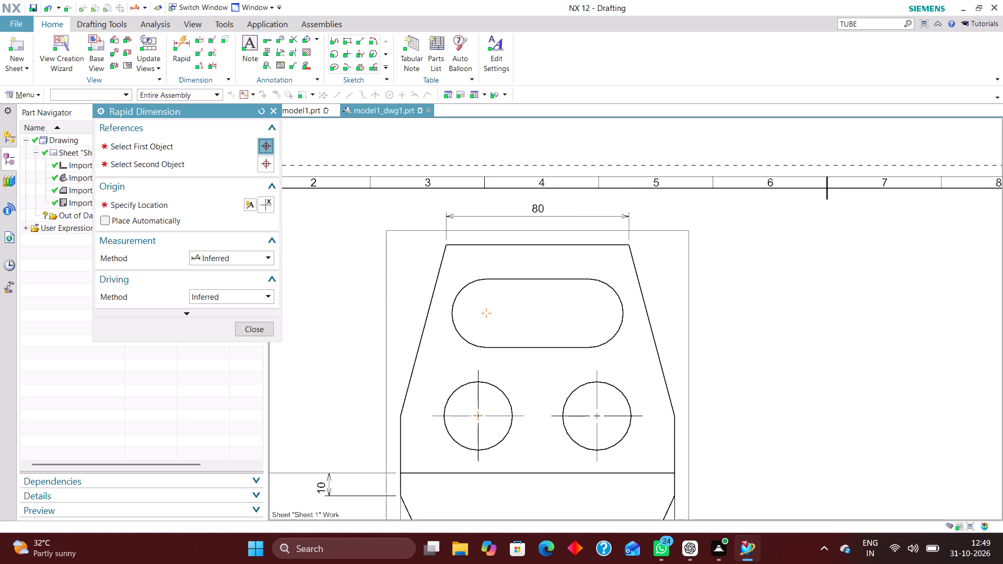
pyautogui.scroll(-12, 543, 225)
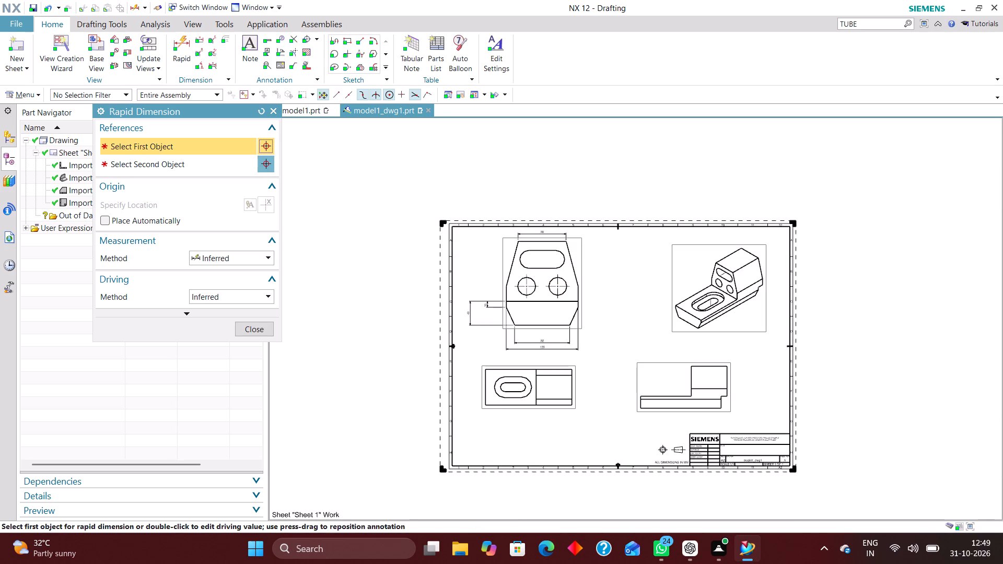
pyautogui.scroll(8, 523, 288)
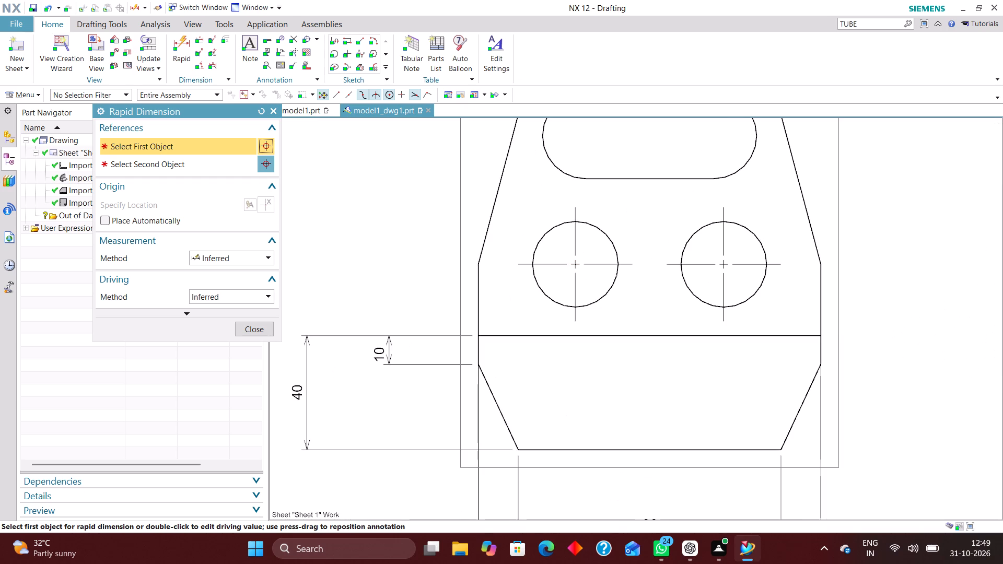
pyautogui.click(478, 336)
pyautogui.click(477, 265)
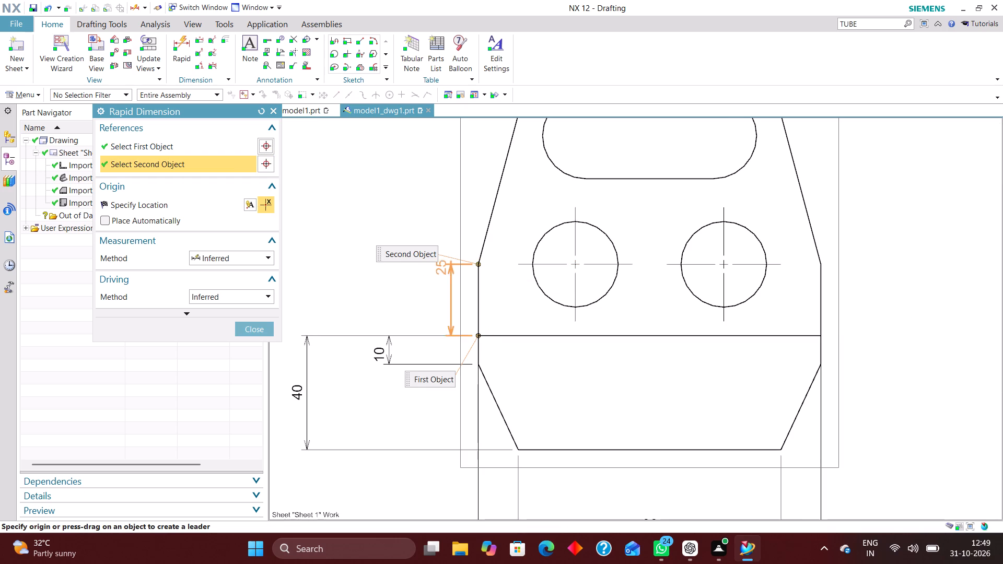
pyautogui.click(381, 272)
# Dimension the front view's upper section height, from the dividing line to the top edge, right of the view.
pyautogui.scroll(-1, 516, 327)
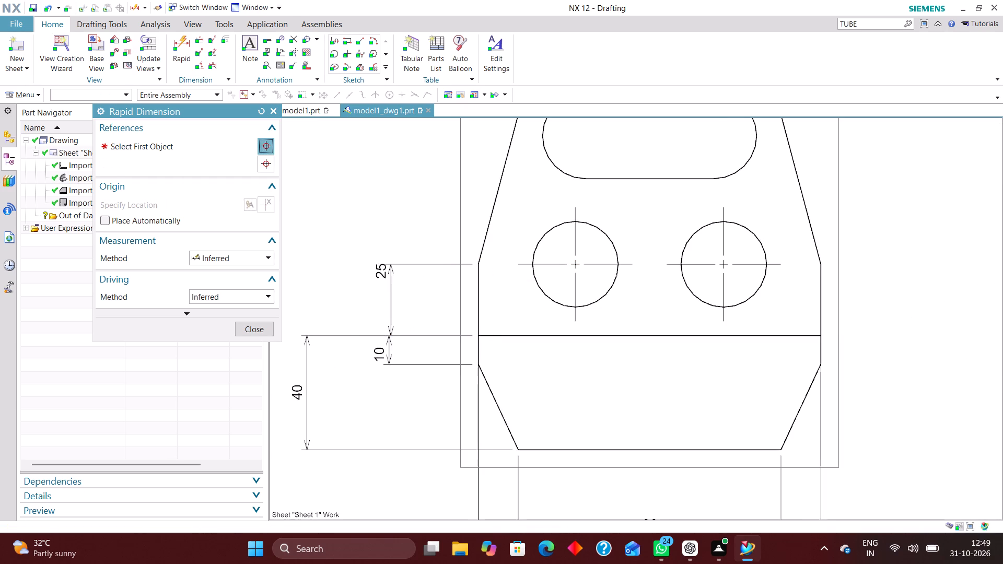
pyautogui.scroll(-3, 518, 328)
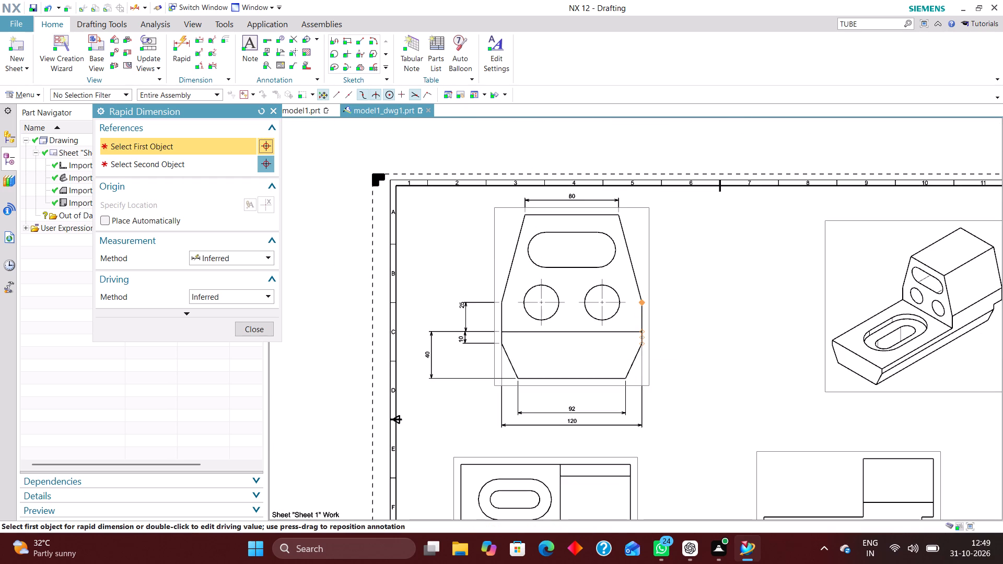
pyautogui.click(642, 331)
pyautogui.click(618, 213)
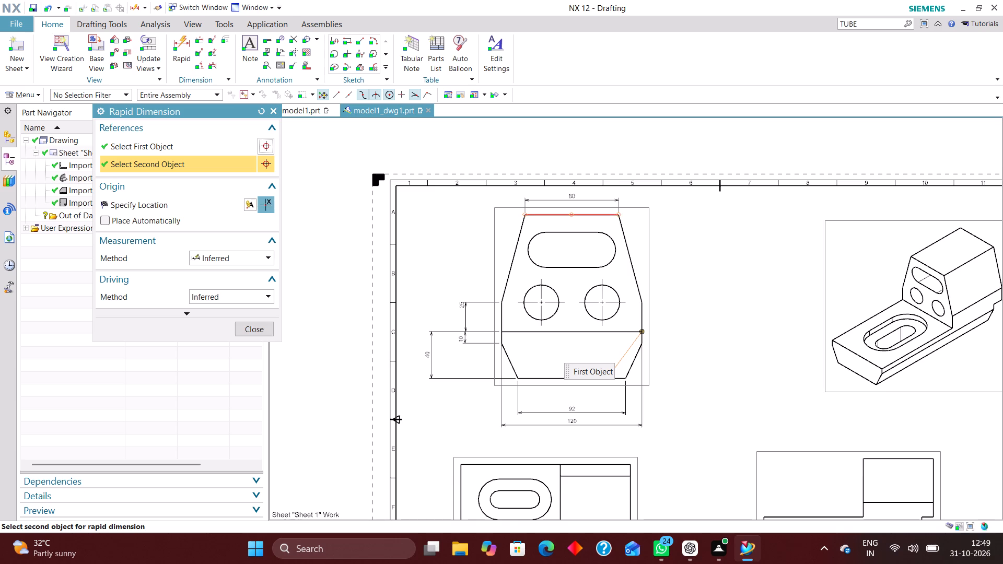
pyautogui.click(701, 273)
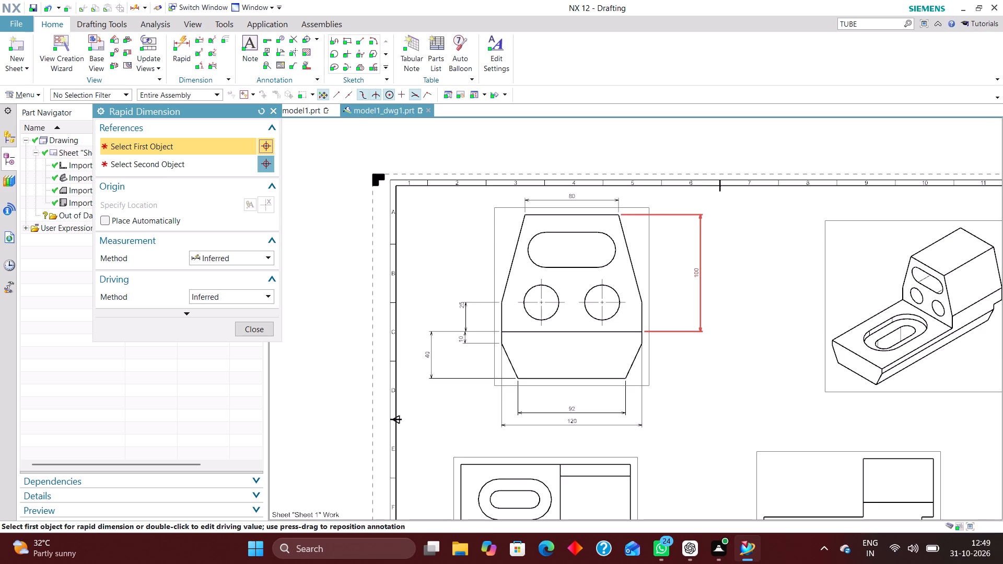
# Dimension the slot centre's height above the front view's dividing line, inside the upper section height dimension, and finish Rapid Dimension.
pyautogui.scroll(2, 675, 336)
pyautogui.click(623, 330)
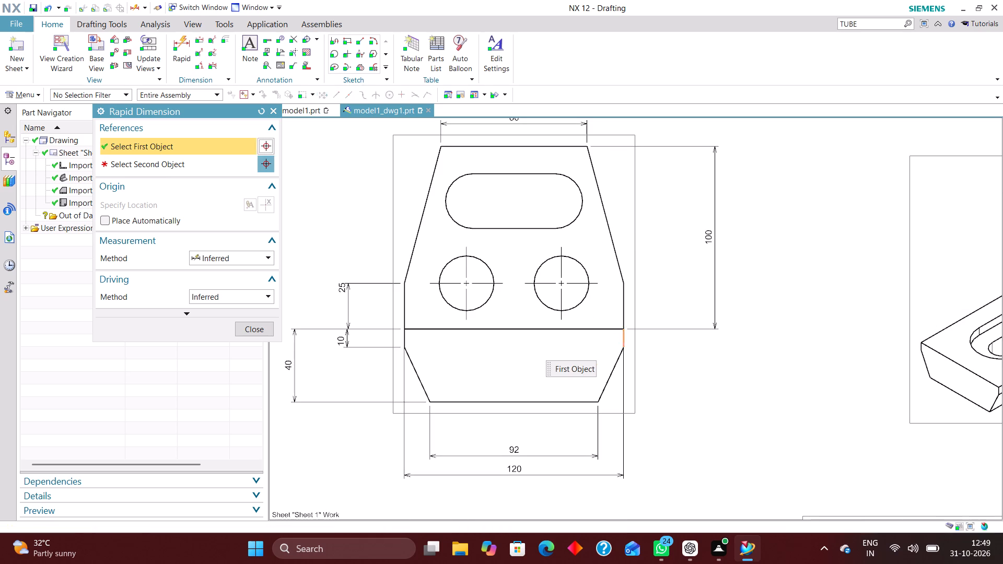
pyautogui.click(555, 201)
pyautogui.click(663, 254)
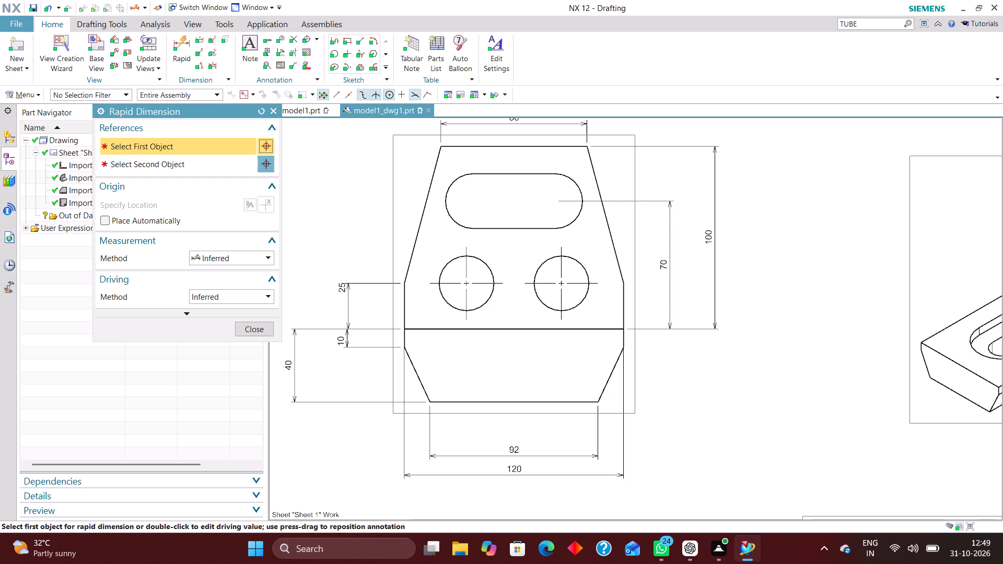
pyautogui.click(250, 326)
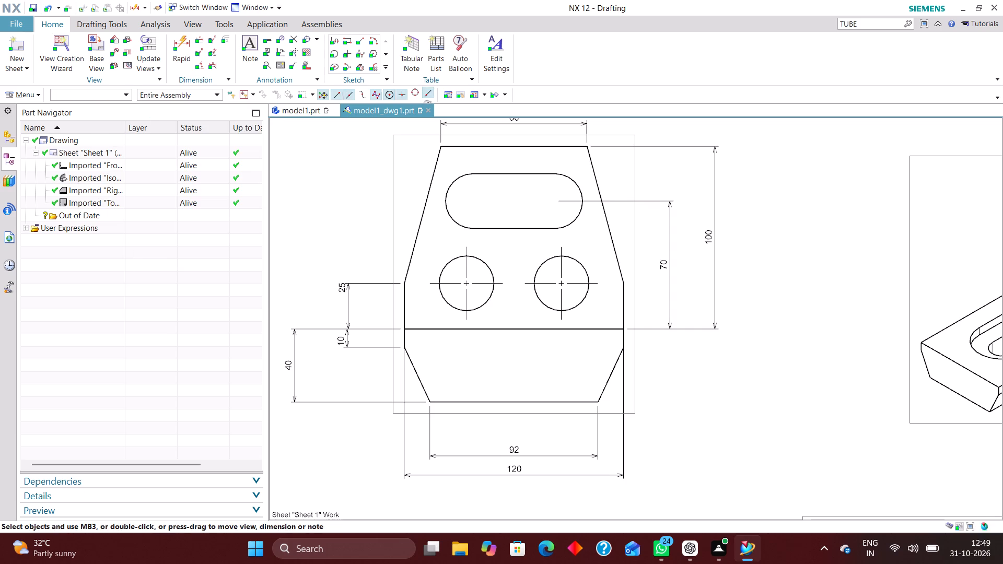
# Align the 25 dimension beside the front view with the 10 dimension directly below it.
pyautogui.moveTo(340, 286); pyautogui.dragTo(341, 297)
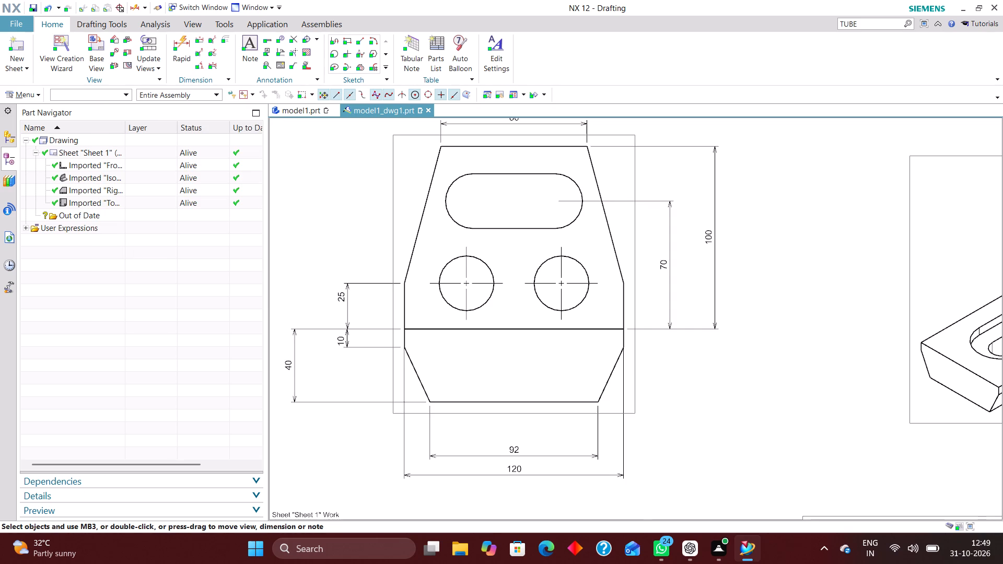
# Add an angular Rapid Dimension between the front view's lower-left sloping edge and bottom edge, placed inside the outline, and finish the command.
pyautogui.scroll(-2, 410, 251)
pyautogui.scroll(-1, 503, 235)
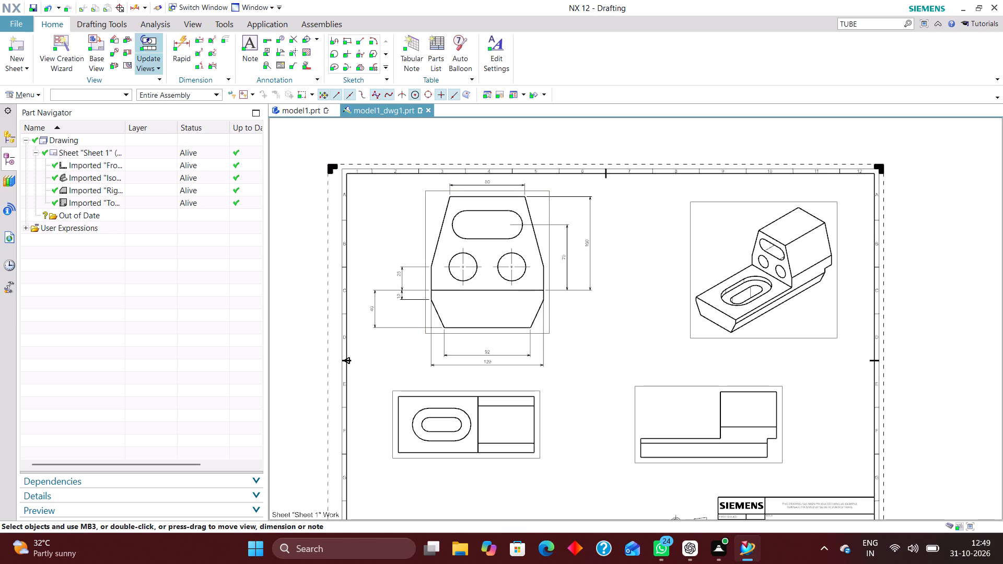
pyautogui.click(184, 40)
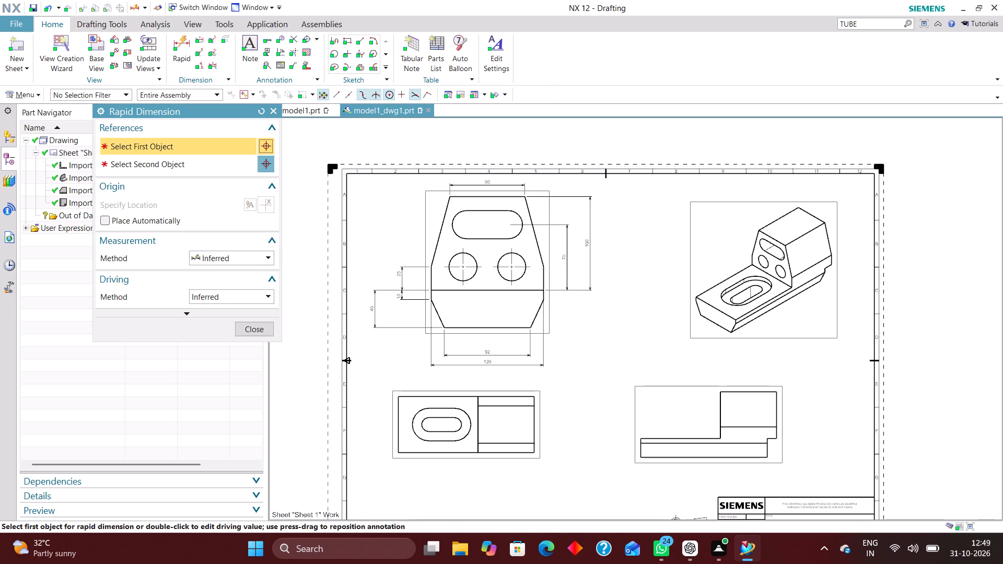
pyautogui.click(244, 260)
pyautogui.click(227, 342)
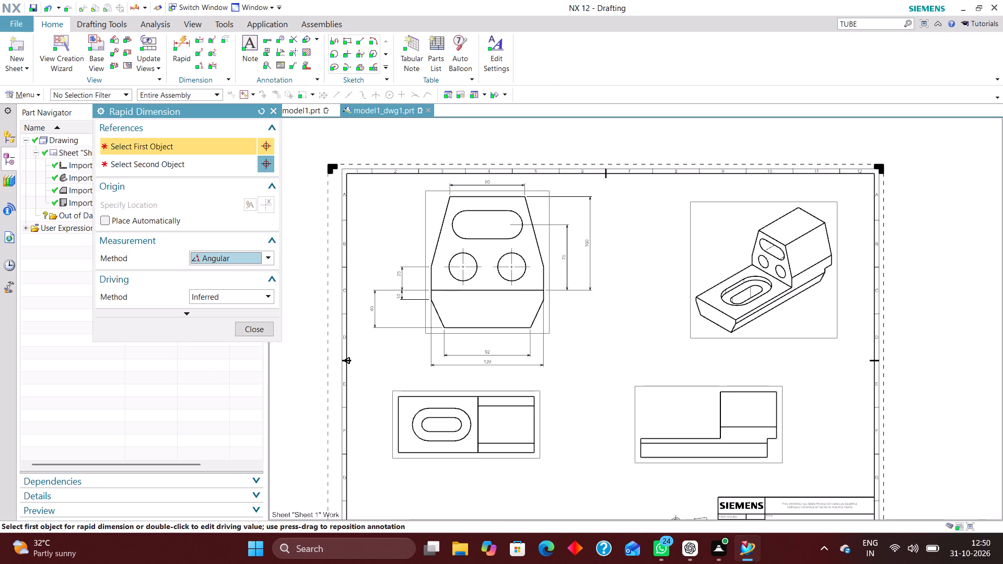
pyautogui.scroll(5, 456, 324)
pyautogui.click(421, 312)
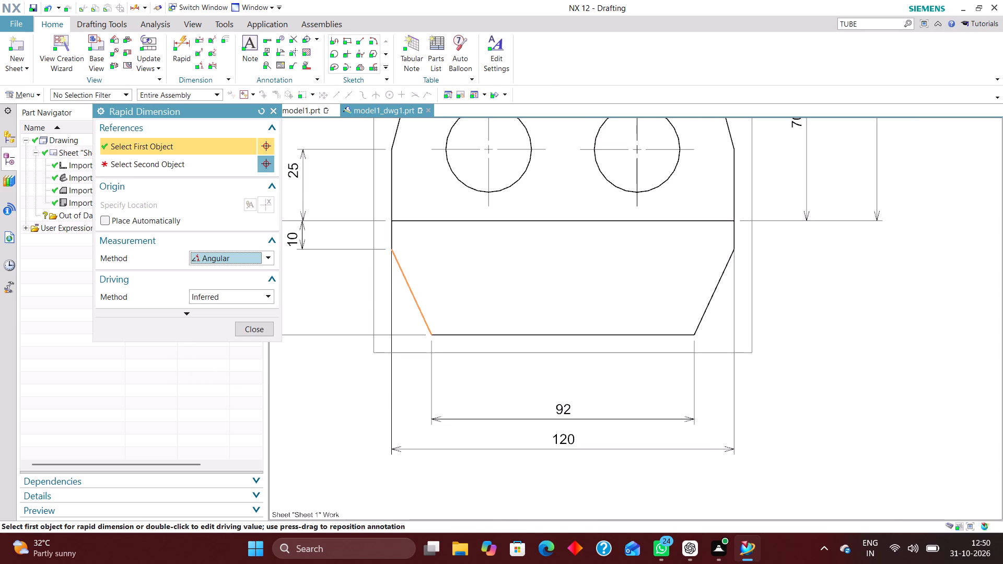
pyautogui.click(452, 333)
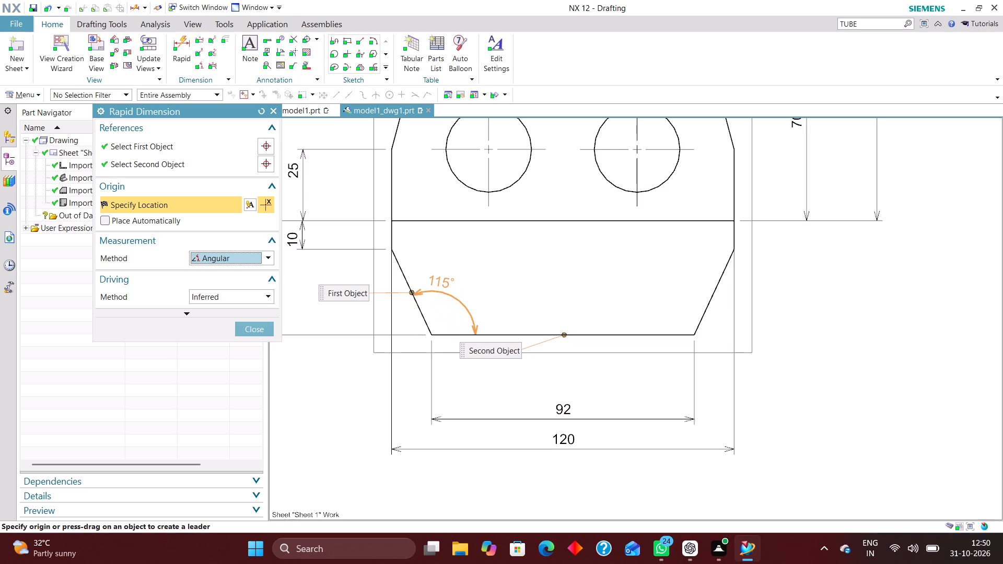
pyautogui.click(440, 281)
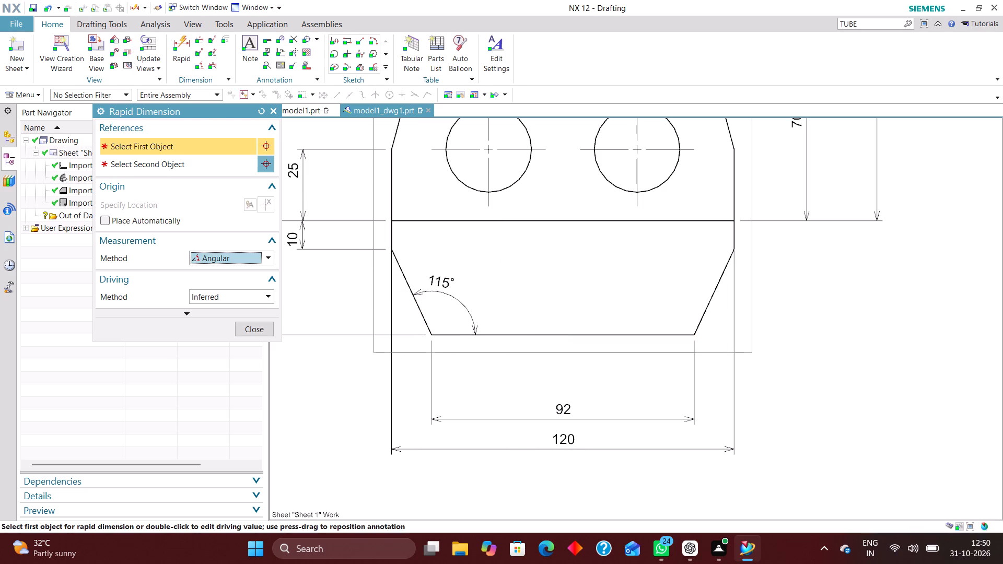
pyautogui.click(252, 328)
# Reposition the front view's angular dimension text inside the outline, with its arc closer to the lower-left corner.
pyautogui.moveTo(438, 278); pyautogui.dragTo(422, 290)
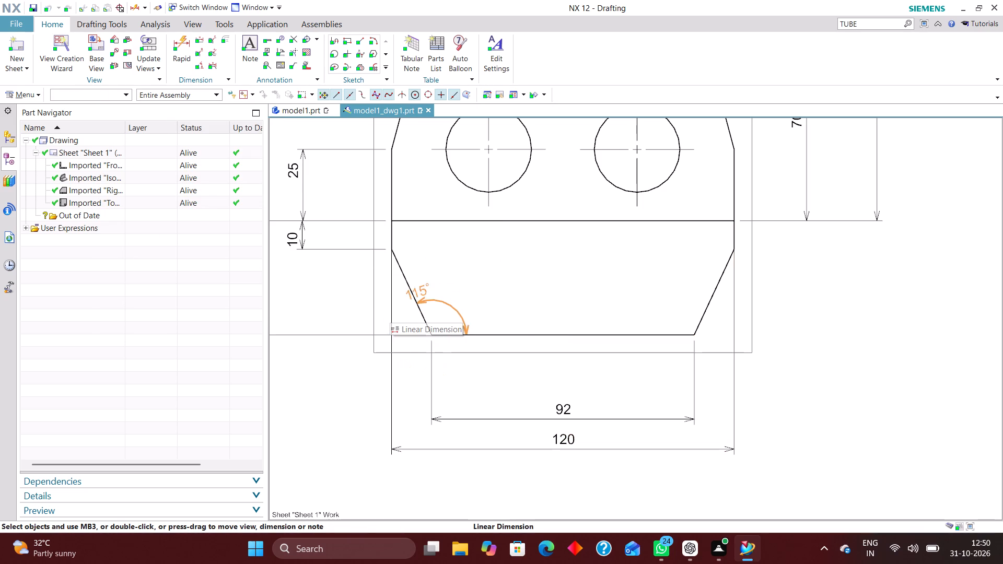
pyautogui.moveTo(422, 290); pyautogui.dragTo(451, 291)
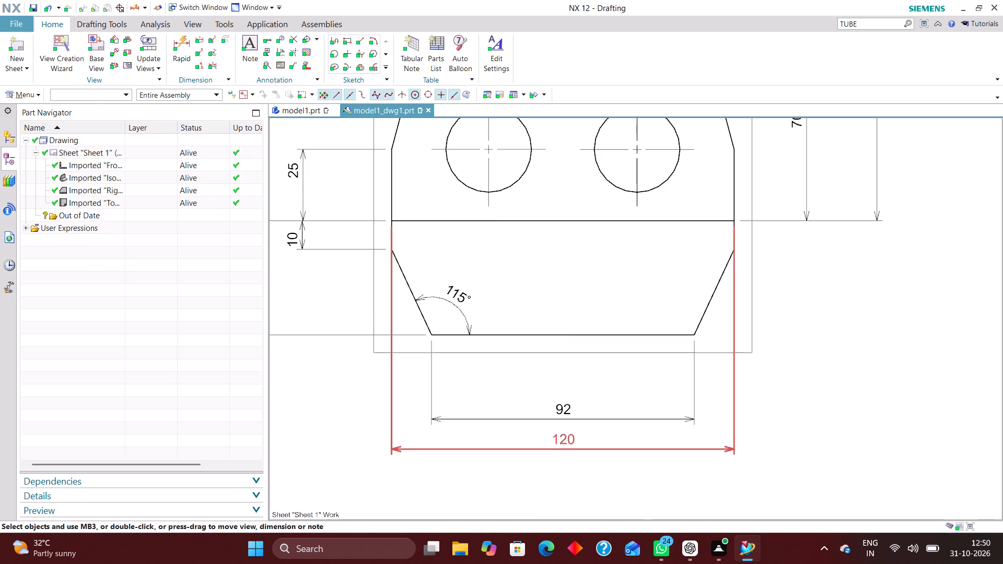
# Move the front view's bottom edge width dimension closer to the view, away from the overall width dimension.
pyautogui.scroll(-4, 398, 286)
pyautogui.scroll(-1, 439, 279)
pyautogui.scroll(3, 461, 380)
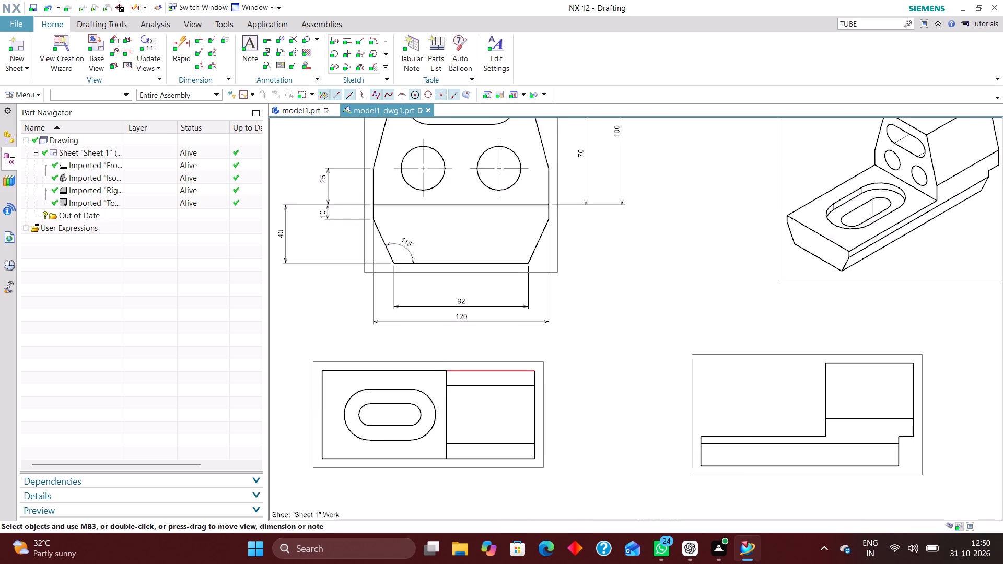
pyautogui.scroll(-2, 469, 322)
pyautogui.scroll(1, 464, 296)
pyautogui.moveTo(471, 298); pyautogui.dragTo(469, 293)
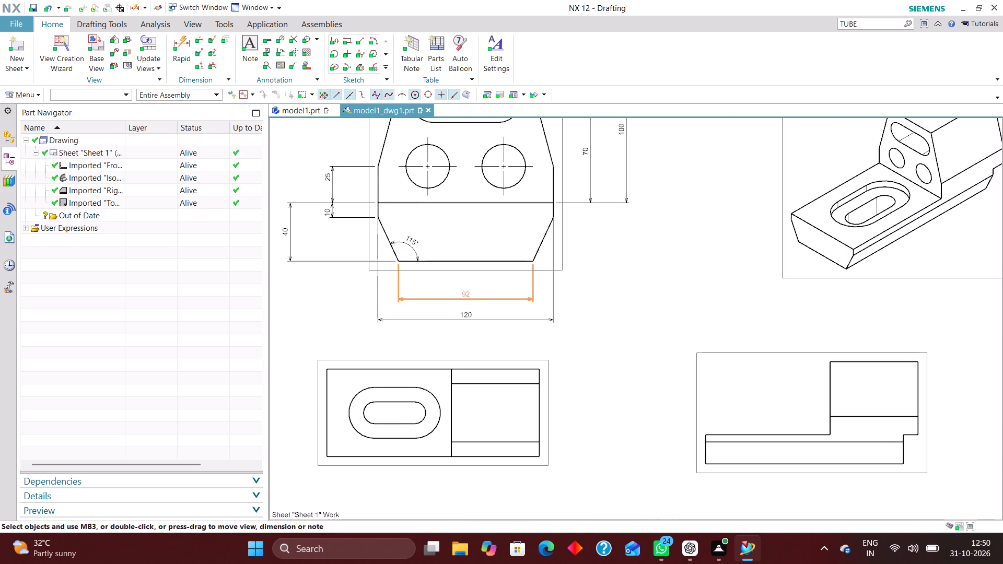
pyautogui.moveTo(469, 293); pyautogui.dragTo(468, 284)
# Dimension the top view's overall height with Rapid Dimension set to the Inferred method, placed left of the view.
pyautogui.scroll(-4, 474, 269)
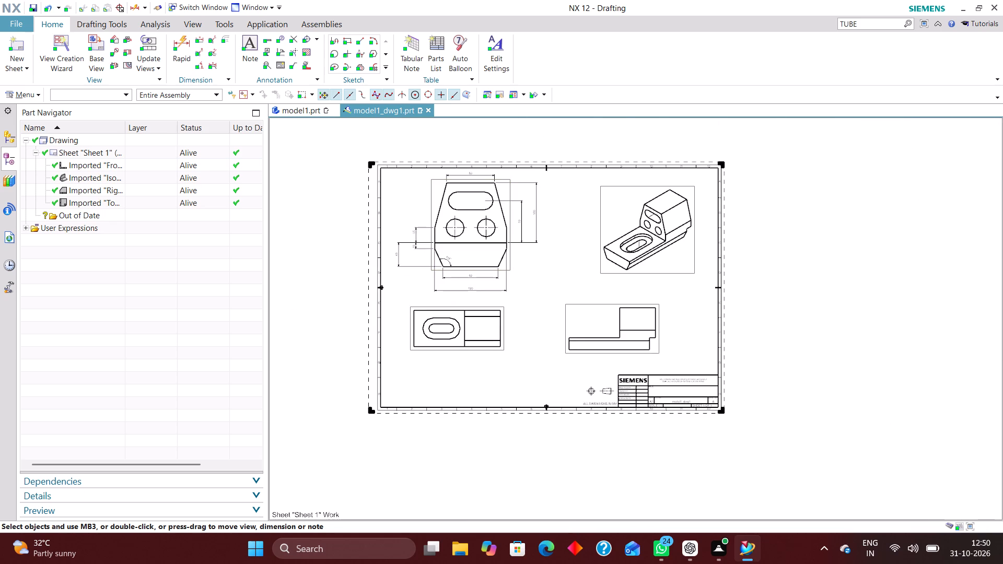
pyautogui.click(177, 44)
pyautogui.scroll(3, 419, 350)
pyautogui.scroll(-1, 453, 344)
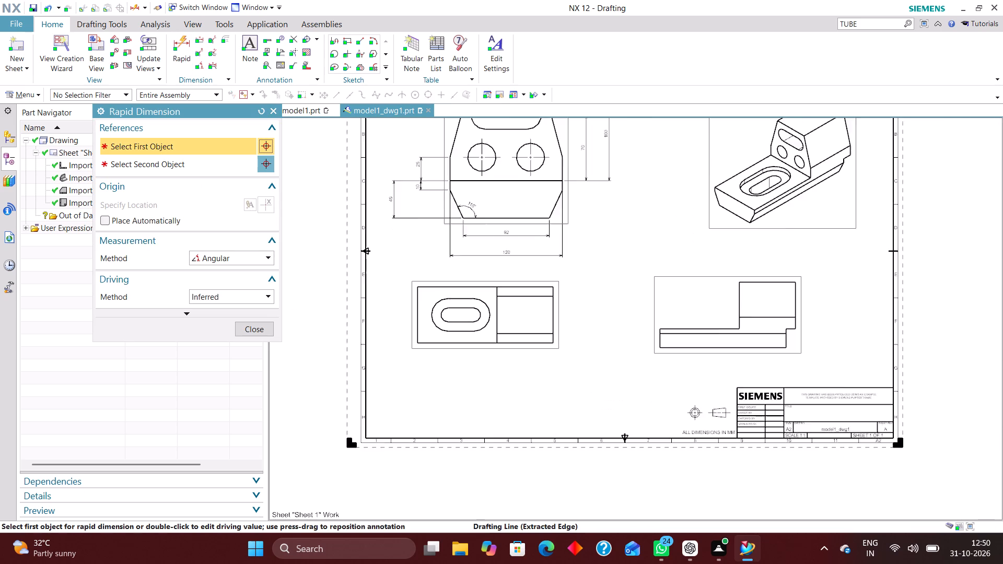
pyautogui.scroll(-1, 456, 344)
pyautogui.click(240, 259)
pyautogui.click(240, 266)
pyautogui.scroll(3, 425, 307)
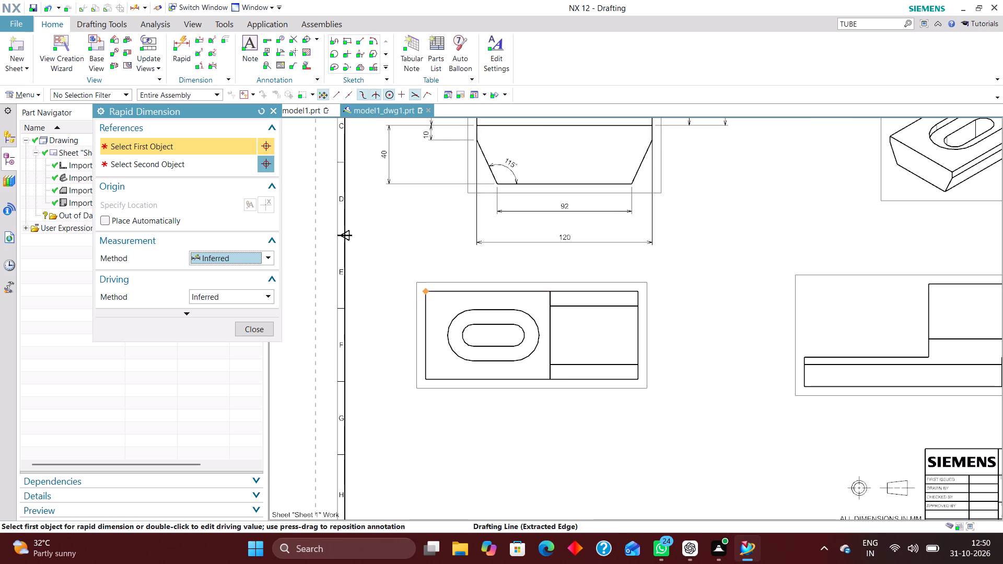
pyautogui.click(427, 290)
pyautogui.click(426, 375)
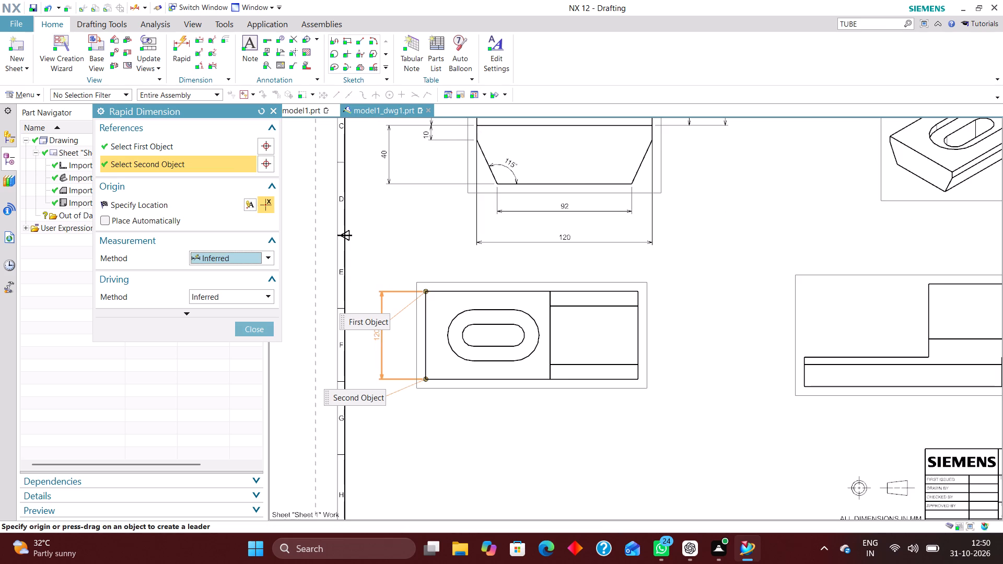
pyautogui.click(381, 346)
# Dimension the top view's overall length between its bottom corners, placed below the view.
pyautogui.scroll(-7, 429, 290)
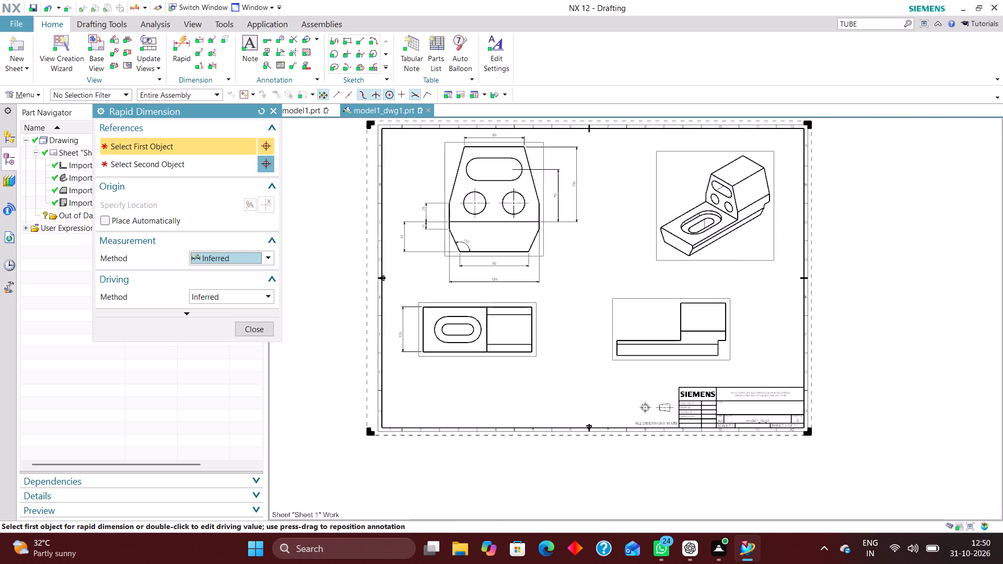
pyautogui.scroll(3, 434, 356)
pyautogui.click(415, 337)
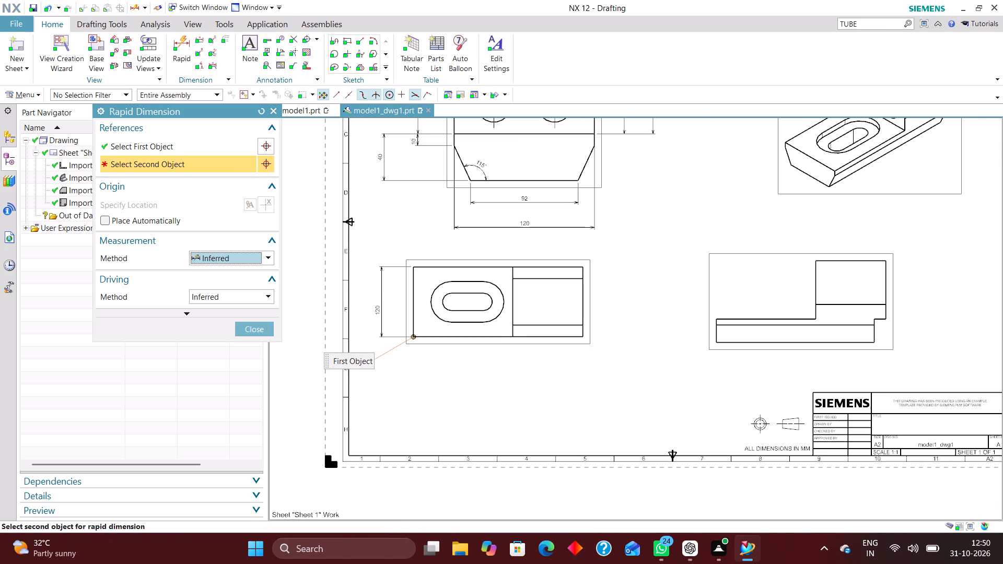
pyautogui.click(584, 336)
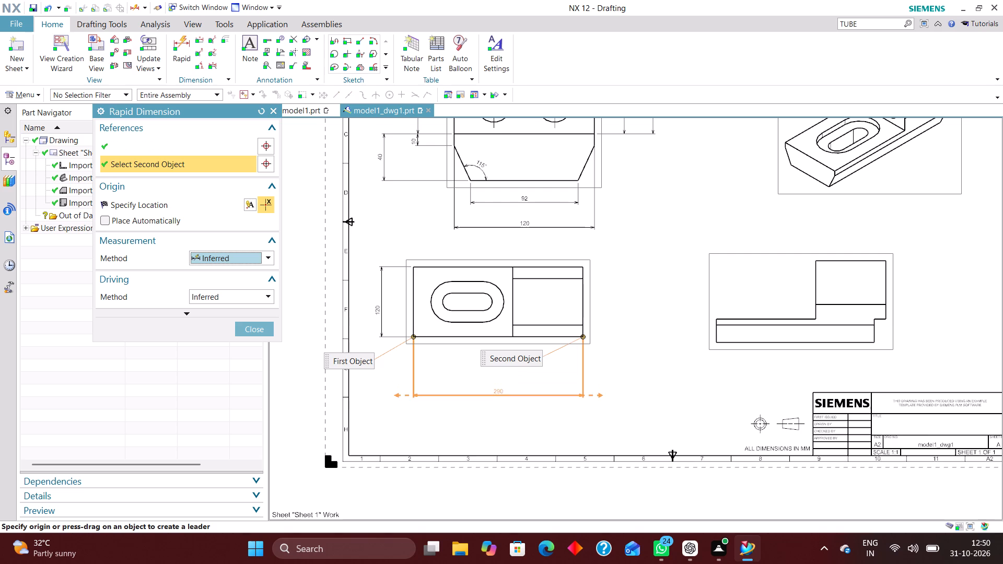
pyautogui.click(484, 382)
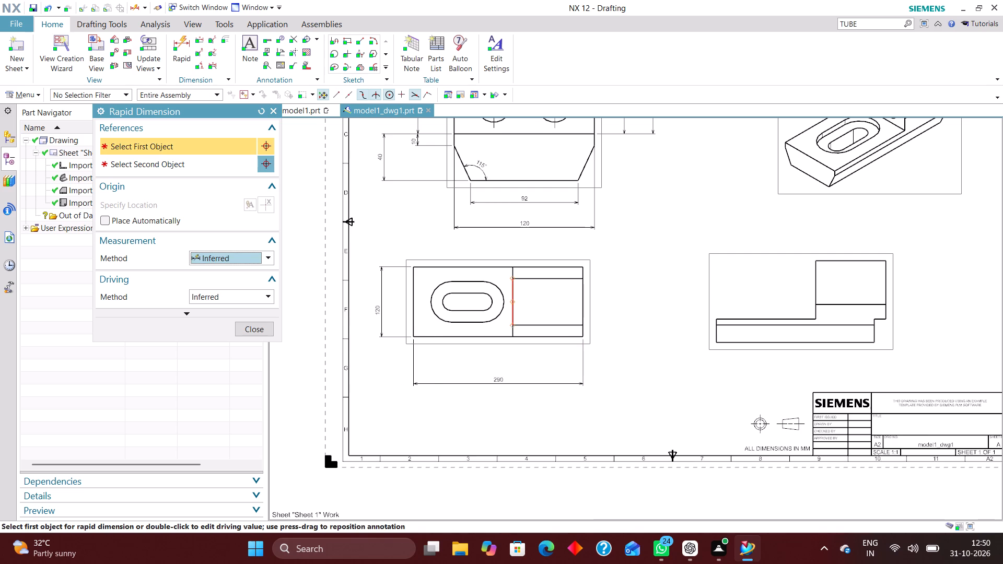
# Dimension the horizontal distance from the top view's upper-left corner to the slot's left arc centre, placed above the view.
pyautogui.scroll(-1, 516, 339)
pyautogui.scroll(4, 454, 309)
pyautogui.scroll(-3, 470, 352)
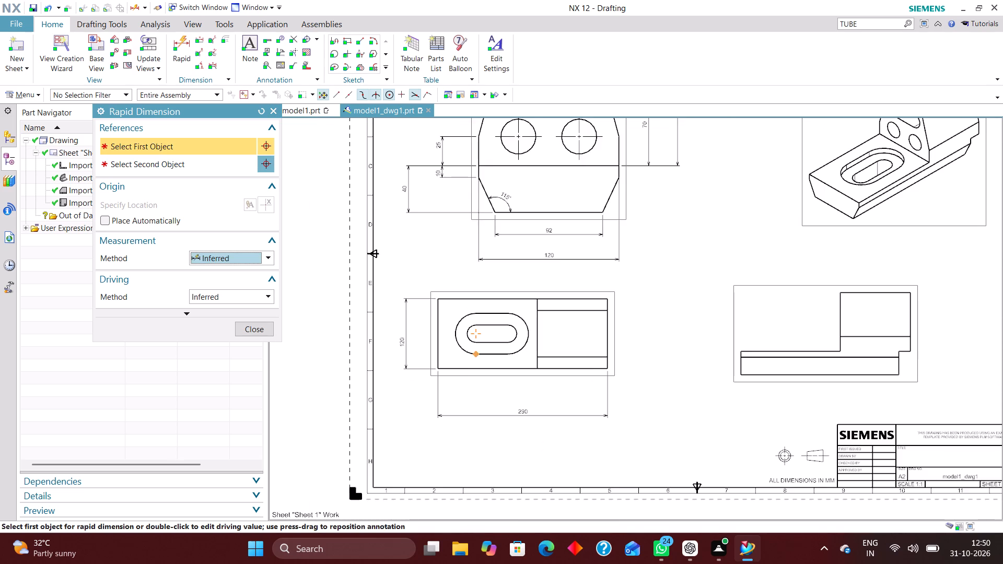
pyautogui.scroll(-3, 480, 353)
pyautogui.scroll(8, 477, 349)
pyautogui.scroll(-4, 489, 333)
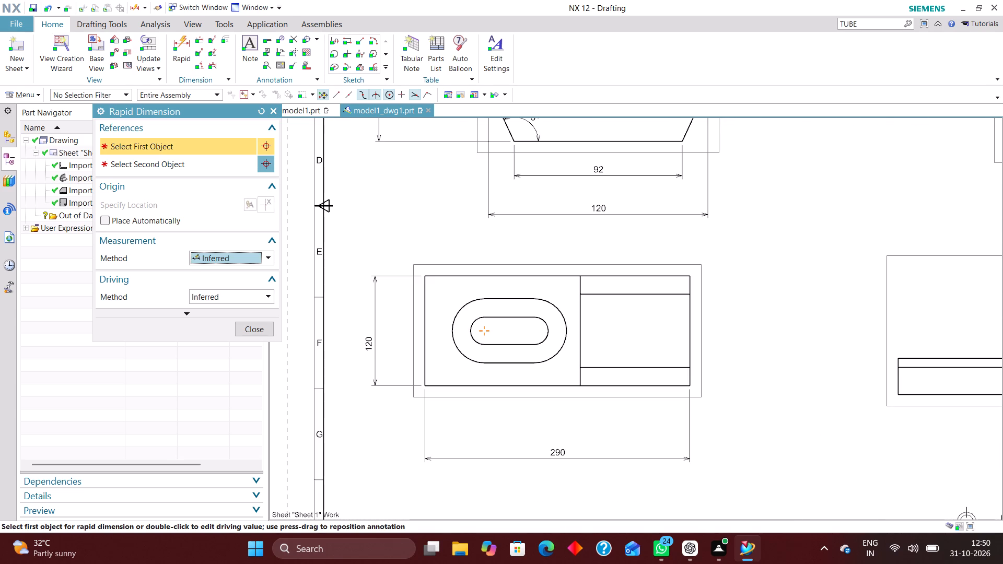
pyautogui.click(425, 274)
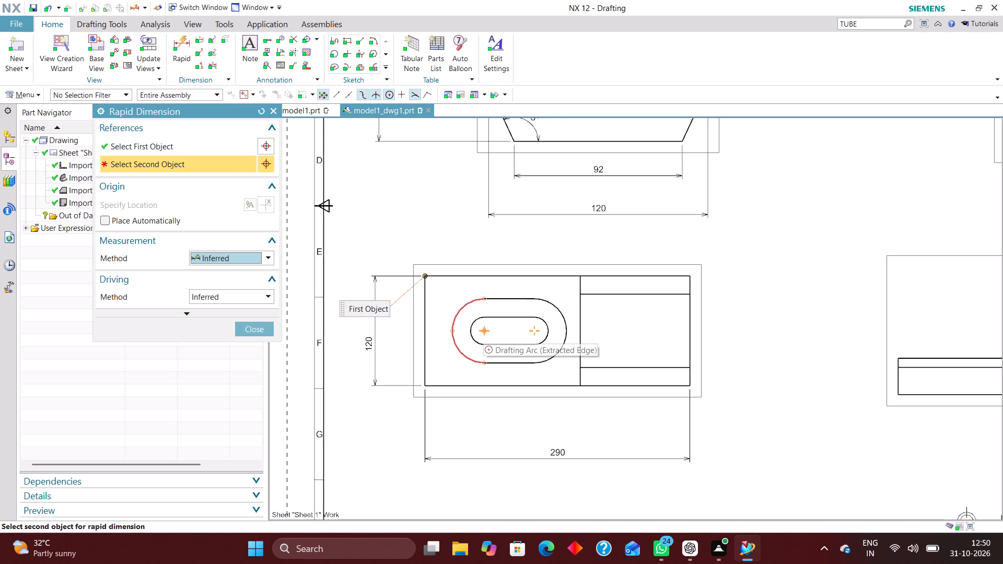
pyautogui.click(484, 330)
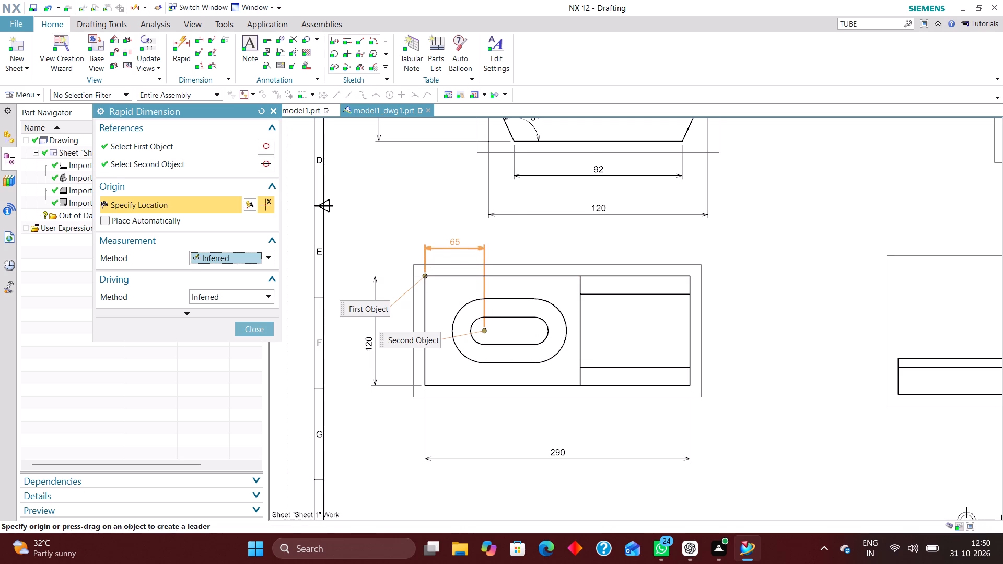
pyautogui.click(459, 235)
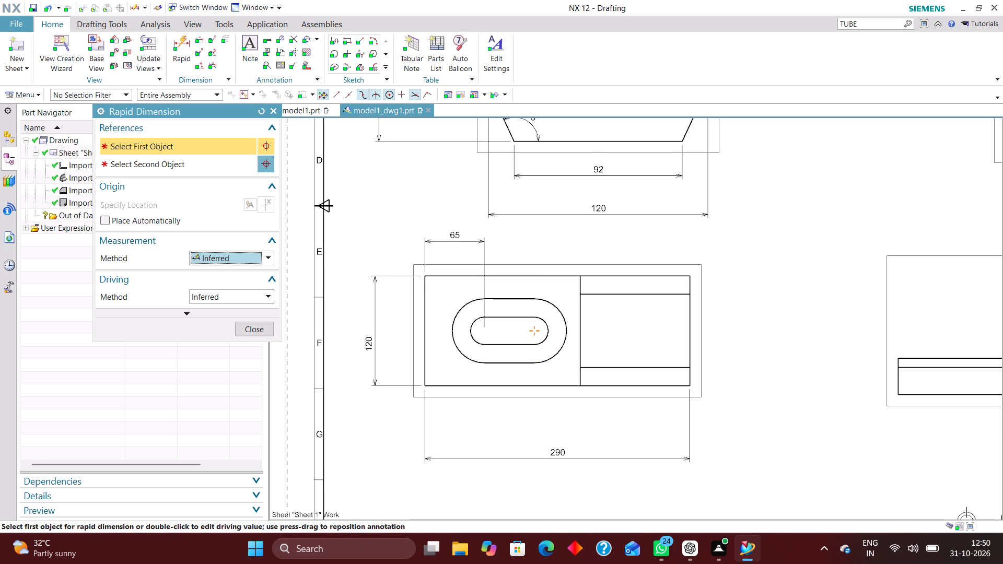
# Dimension the horizontal distance from the top view's lower-left corner to the slot's right arc centre, between the view and the overall length dimension.
pyautogui.scroll(2, 493, 324)
pyautogui.scroll(-1, 533, 320)
pyautogui.scroll(-2, 474, 276)
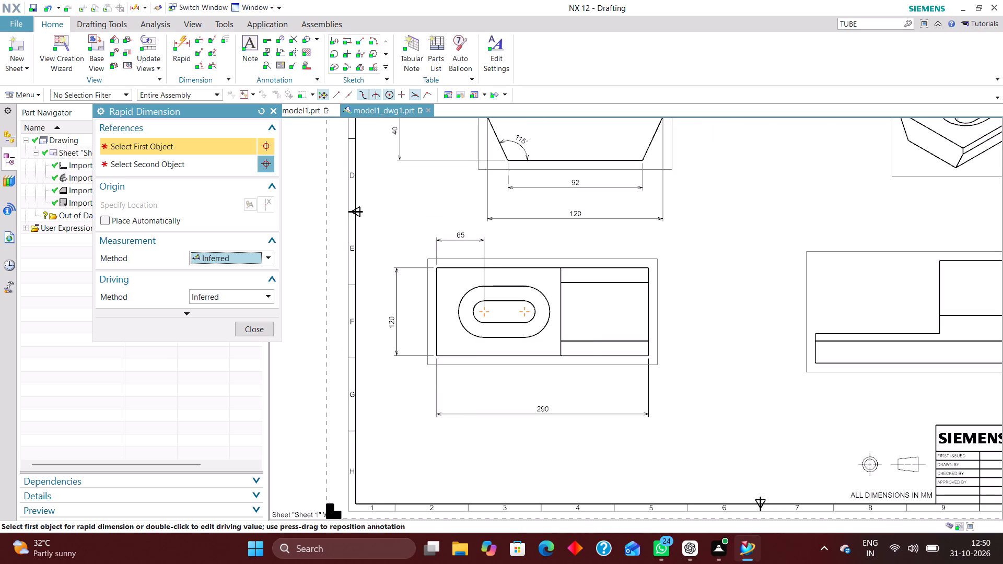
pyautogui.click(436, 356)
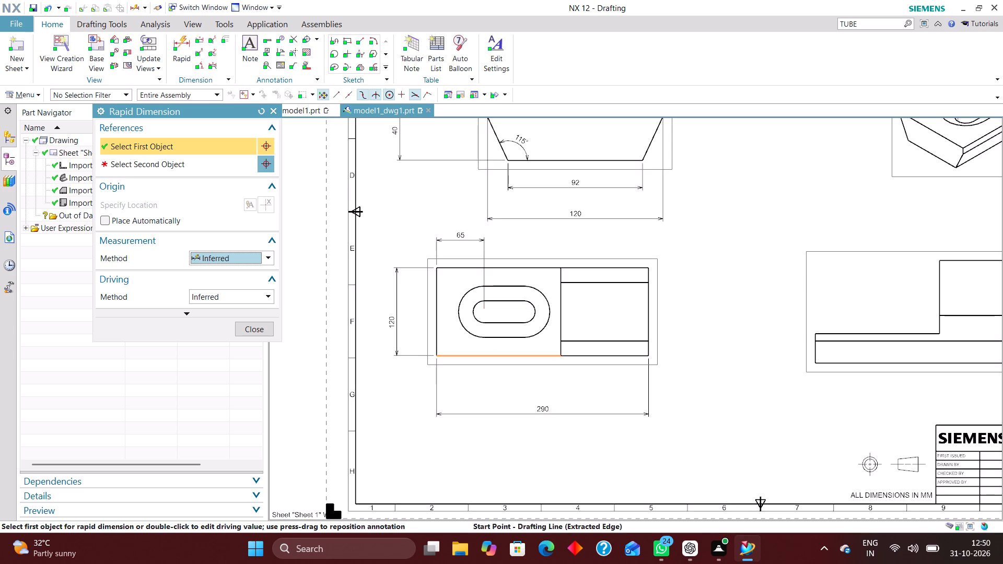
pyautogui.click(524, 310)
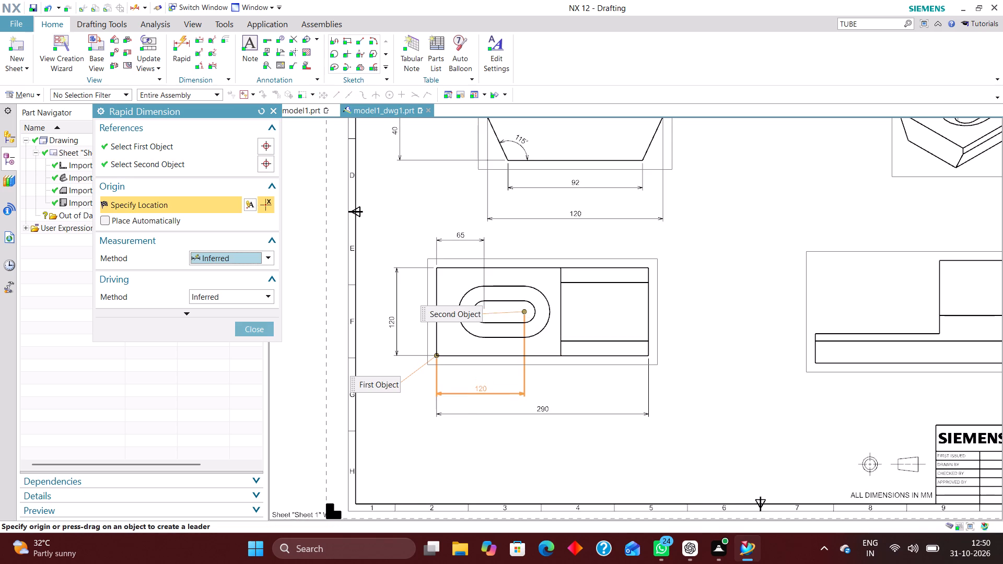
pyautogui.click(480, 377)
# Dimension the inner slot's width in the top view, between its left arc's endpoints, placed inside the slot.
pyautogui.scroll(1, 482, 303)
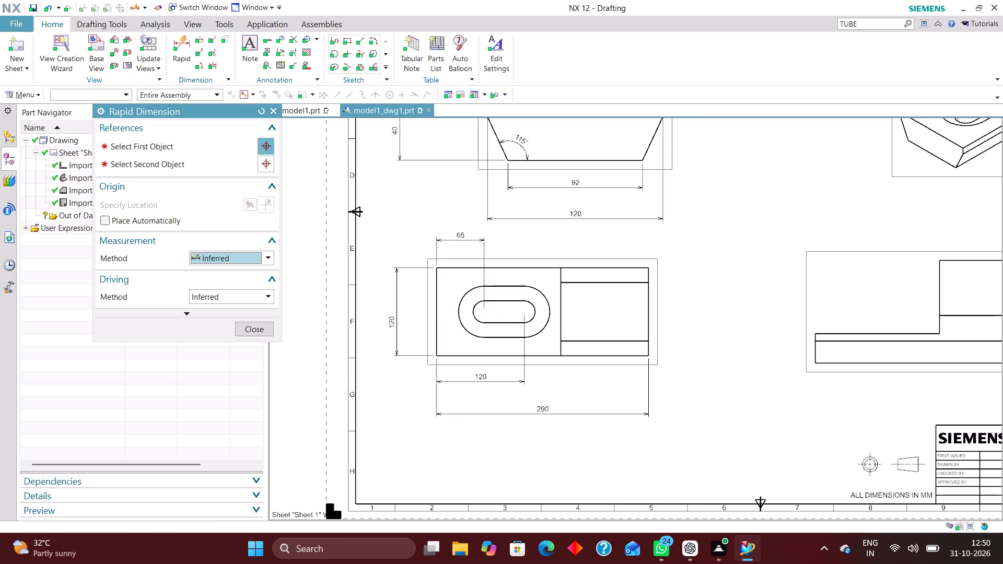
pyautogui.scroll(5, 482, 303)
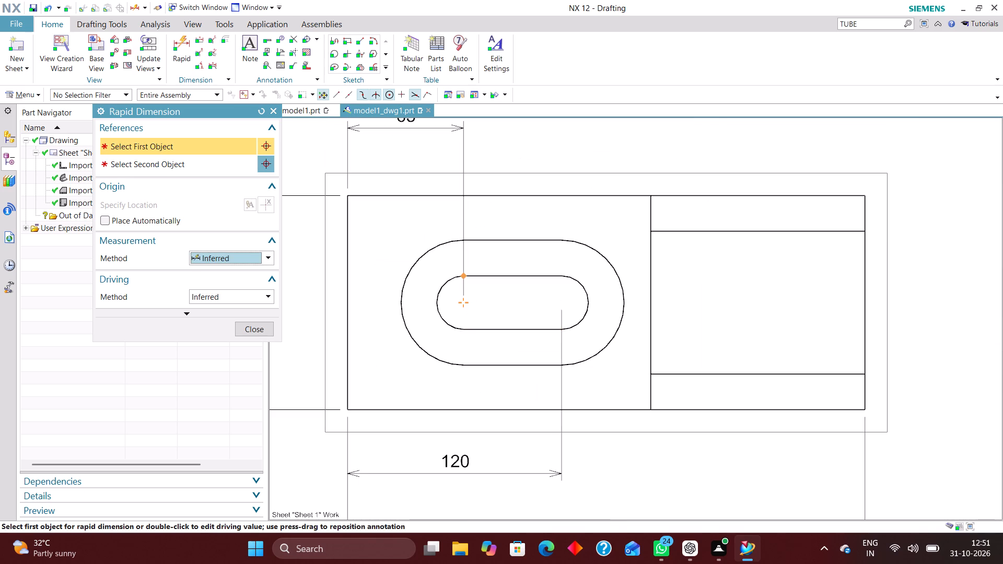
pyautogui.click(462, 276)
pyautogui.click(459, 330)
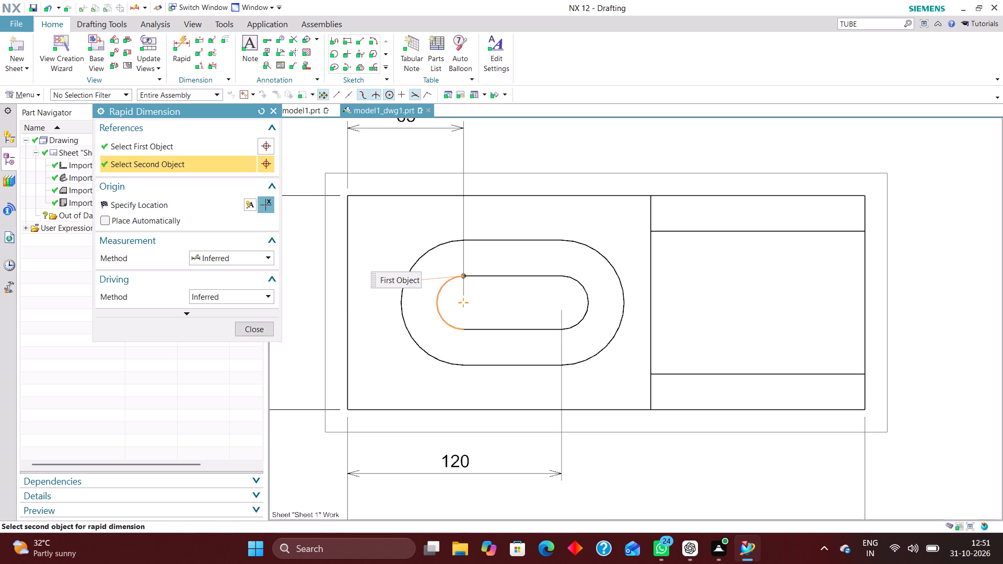
pyautogui.click(507, 303)
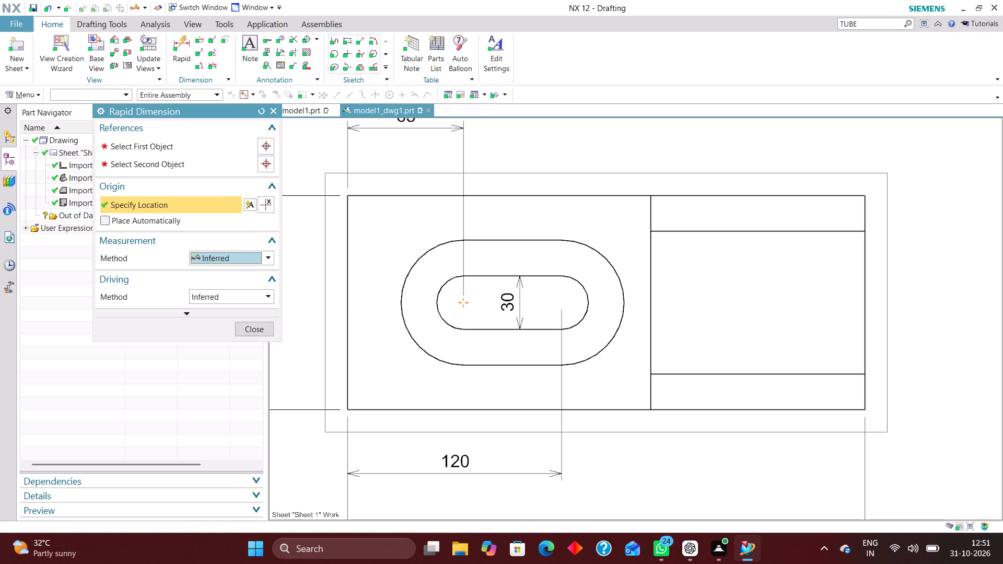
# Dimension the outer slot's width in the top view, between its left arc's endpoints, placed left of the view inside the overall height dimension.
pyautogui.scroll(-2, 621, 322)
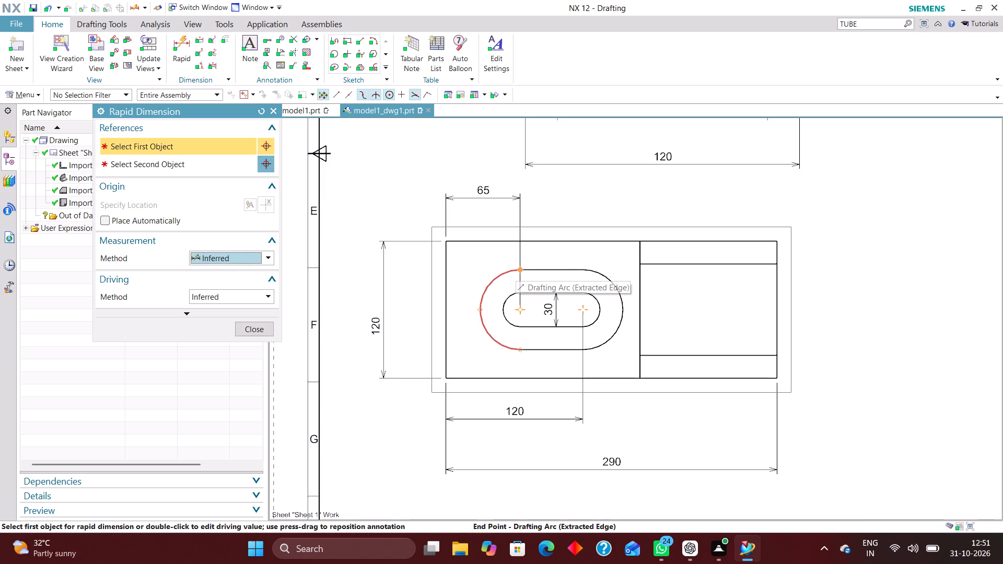
pyautogui.click(520, 269)
pyautogui.click(520, 349)
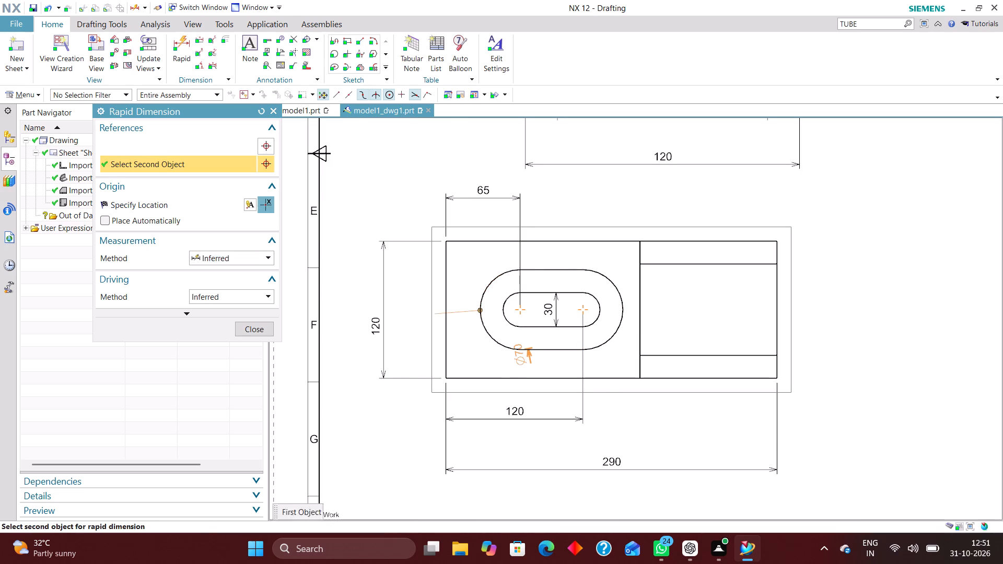
pyautogui.click(409, 307)
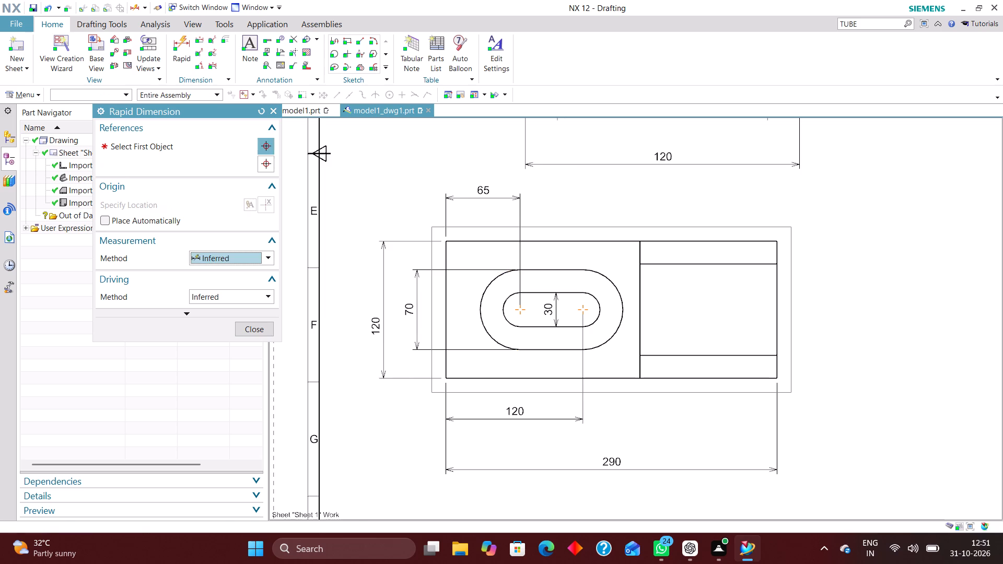
pyautogui.scroll(-2, 481, 334)
pyautogui.scroll(1, 531, 321)
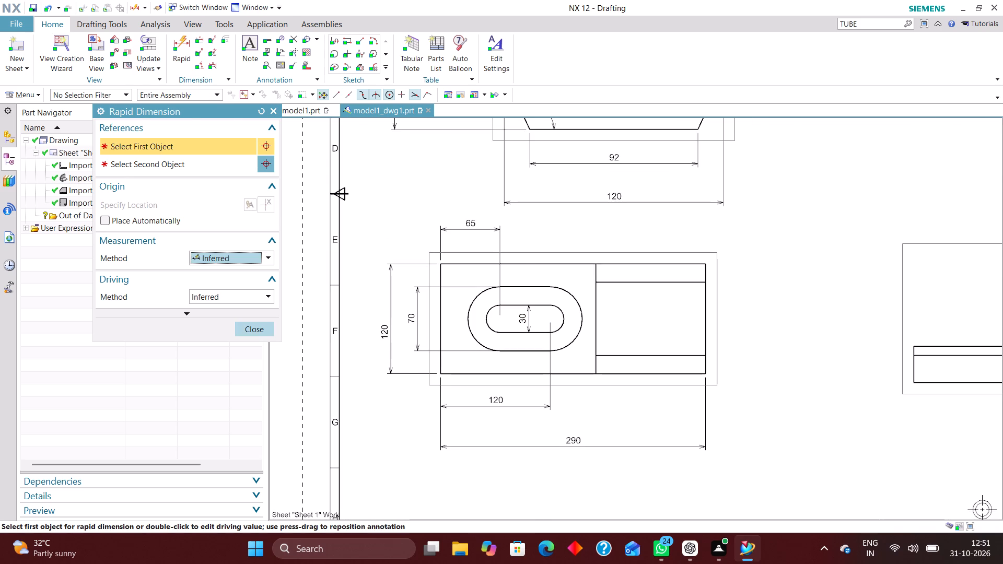
# Dimension the horizontal length of the right view's lower ledge, from its left end to the raised block, placed above the view.
pyautogui.click(259, 324)
pyautogui.scroll(-2, 504, 387)
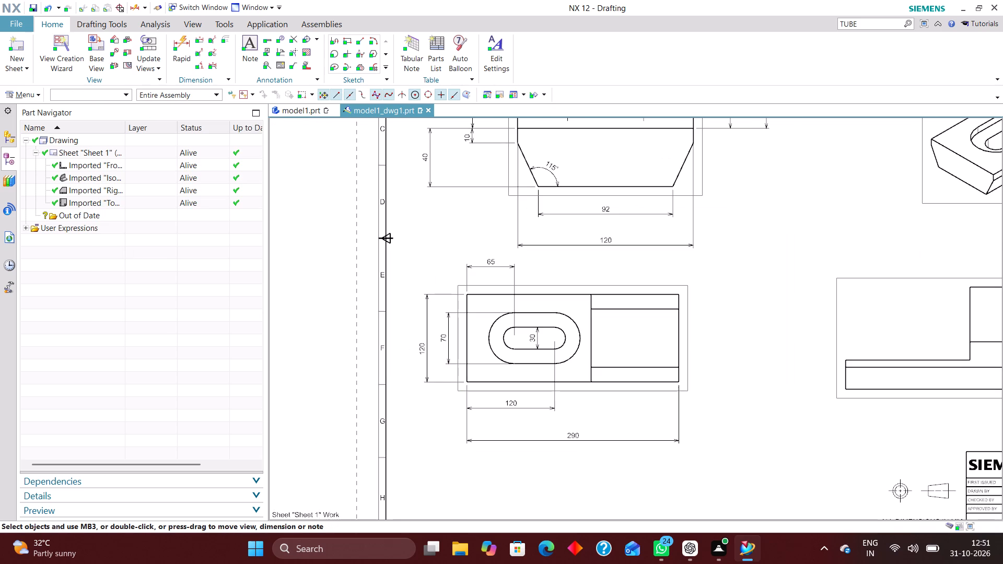
pyautogui.scroll(-3, 513, 342)
pyautogui.scroll(3, 529, 314)
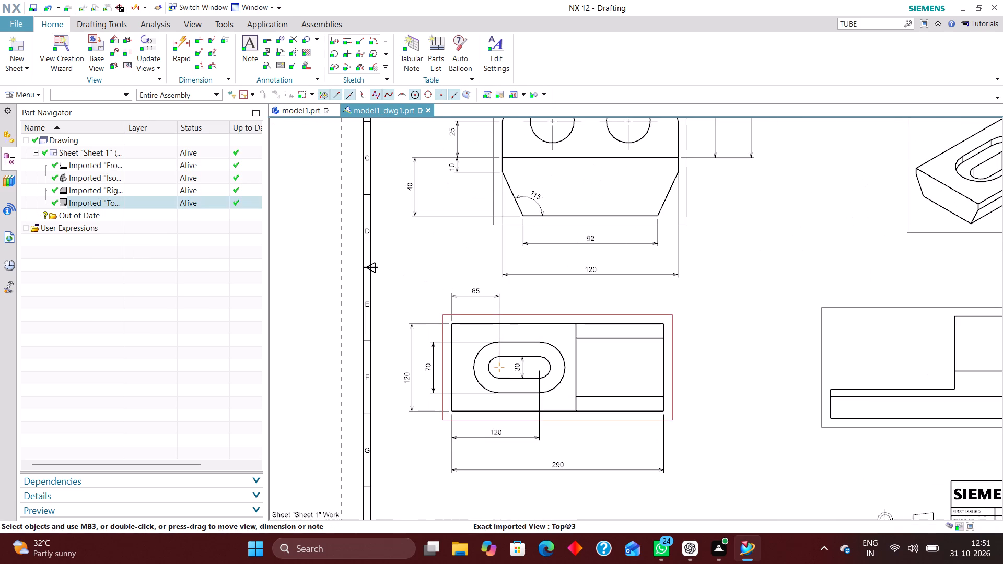
pyautogui.scroll(-2, 489, 330)
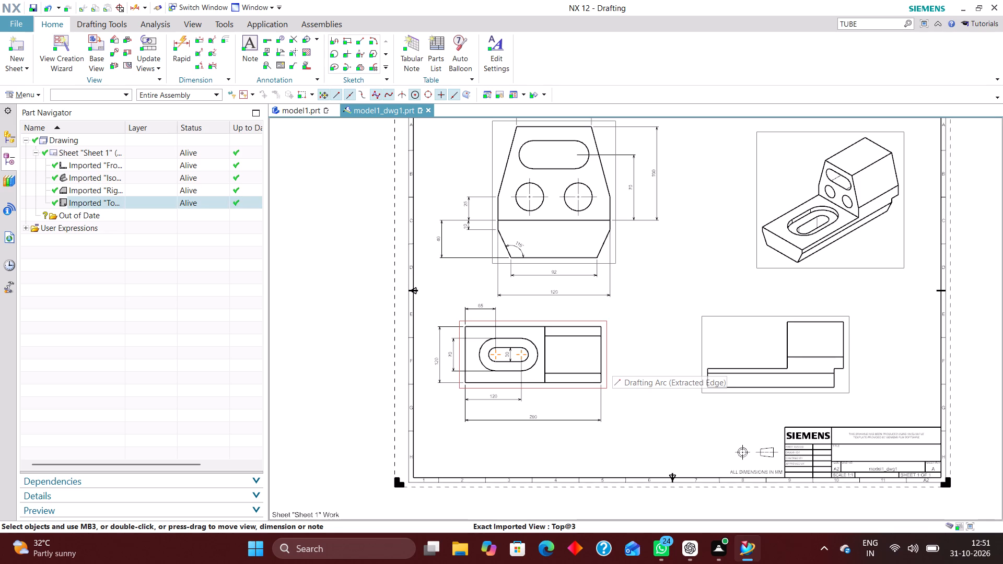
pyautogui.scroll(-2, 565, 340)
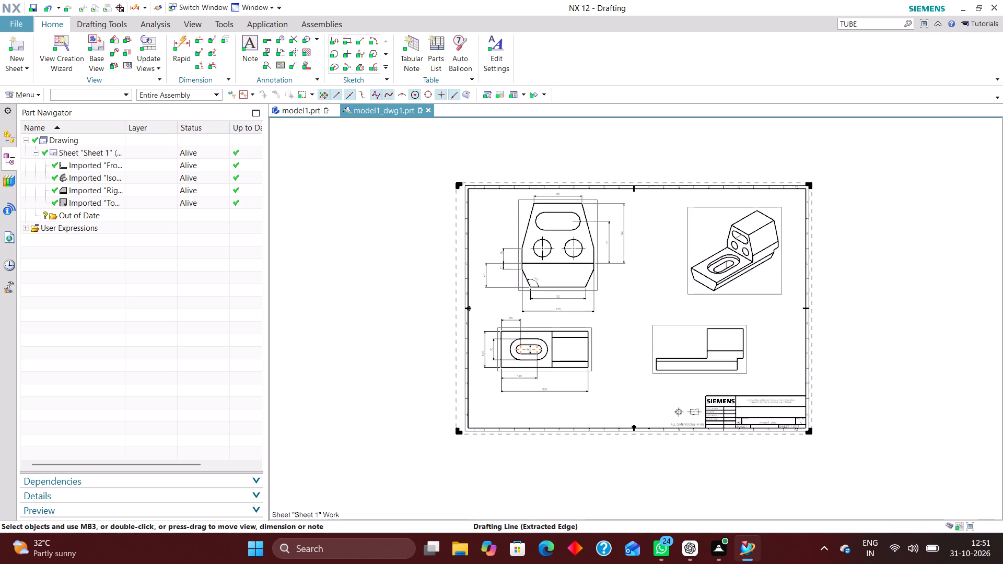
pyautogui.scroll(3, 556, 383)
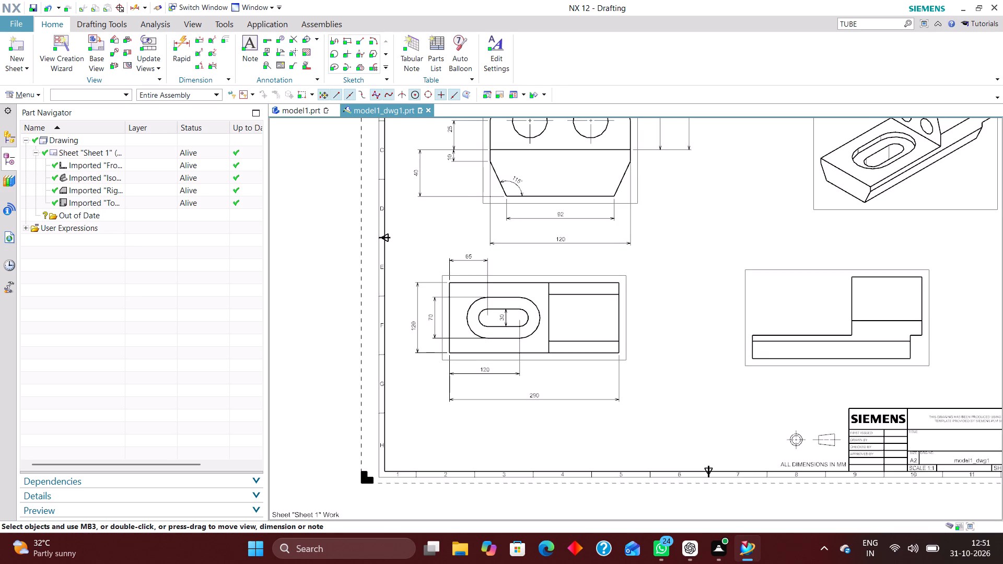
pyautogui.click(179, 46)
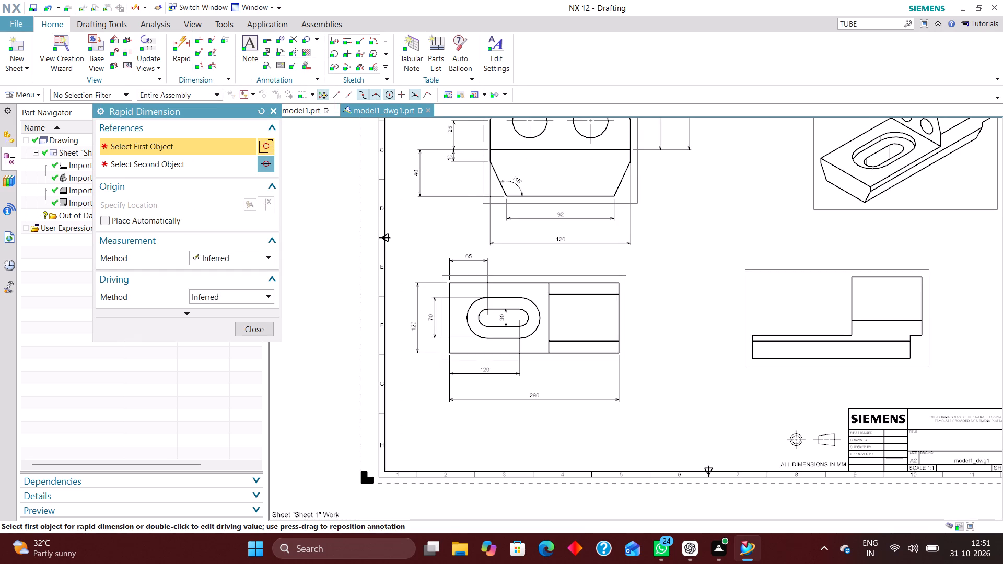
pyautogui.scroll(-3, 690, 363)
pyautogui.scroll(5, 736, 347)
pyautogui.click(698, 354)
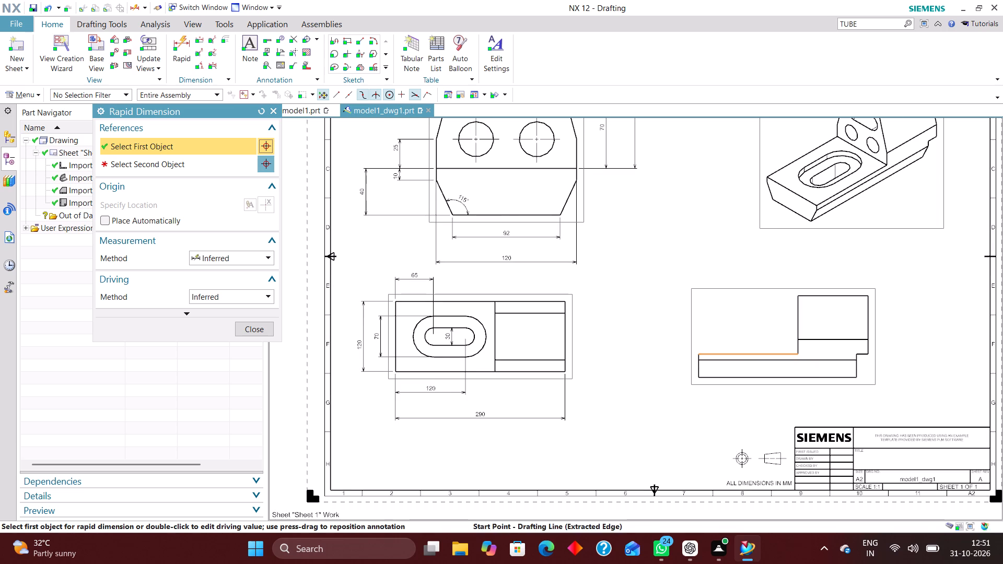
pyautogui.click(800, 353)
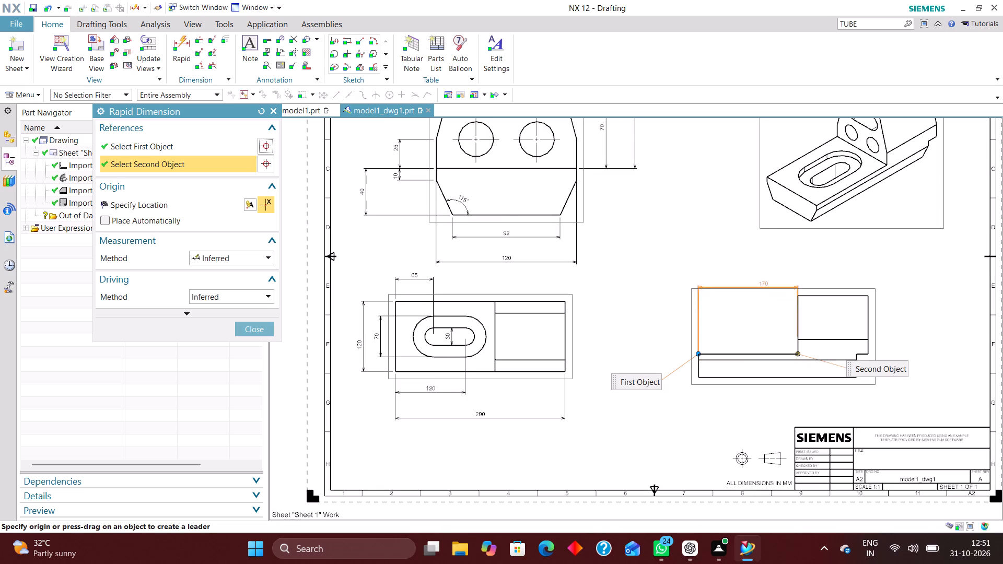
pyautogui.click(749, 270)
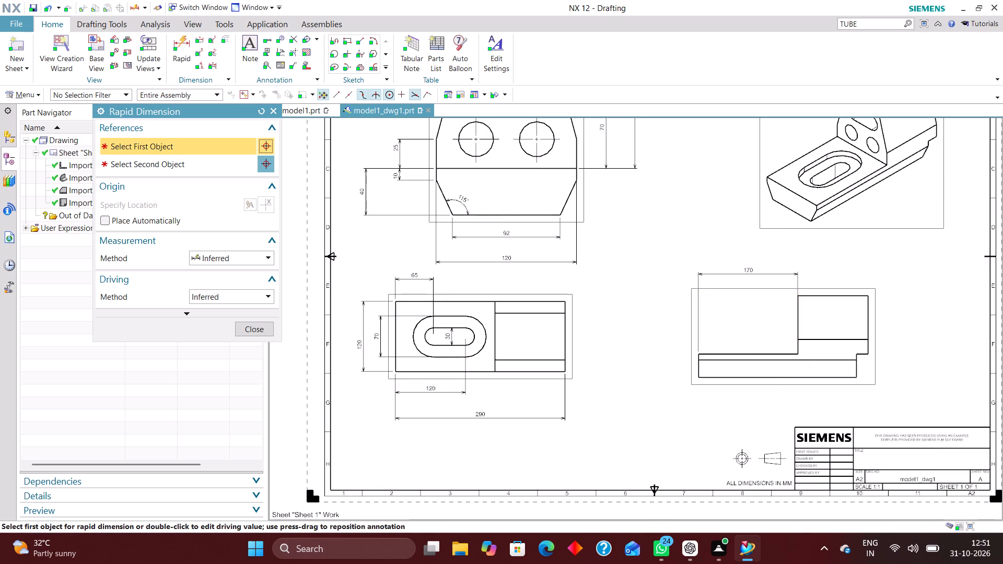
# Dimension the base height at the right view's left end, between its bottom and top corners, placed left of the view.
pyautogui.scroll(1, 650, 366)
pyautogui.click(712, 380)
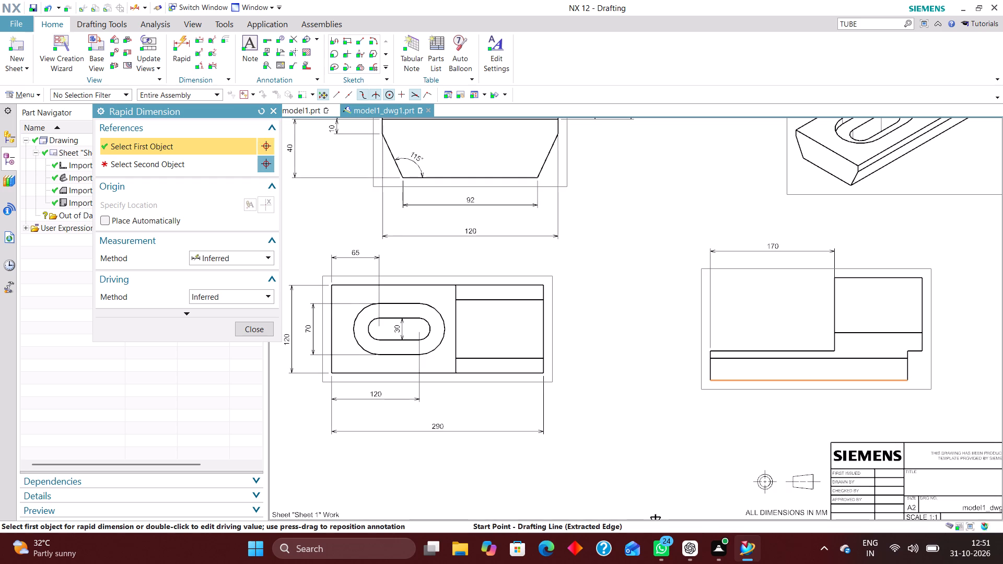
pyautogui.click(710, 350)
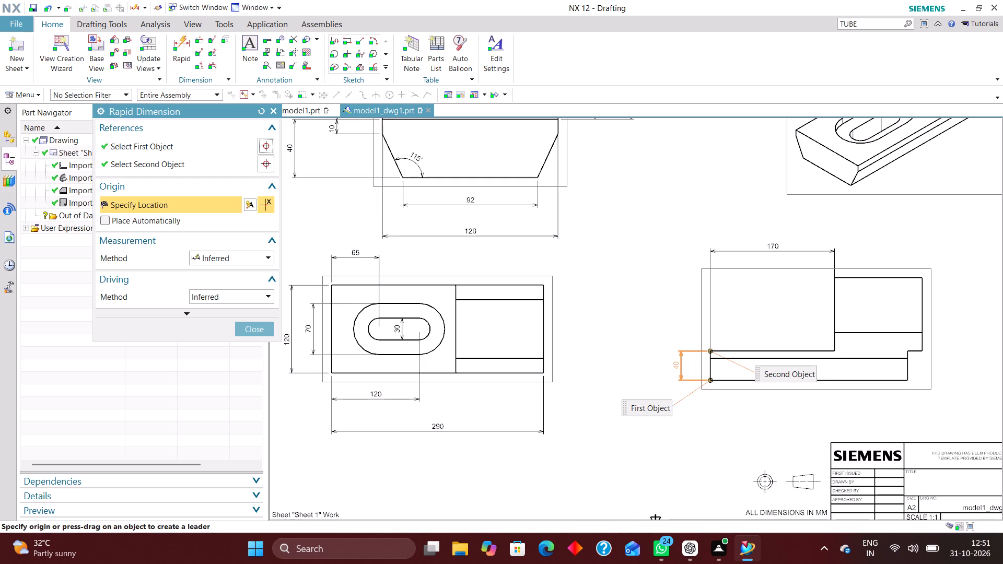
pyautogui.click(682, 366)
# Dimension the right view's overall height, from the base's lower-right corner to the block's upper-right corner, placed right of the view.
pyautogui.scroll(-2, 664, 408)
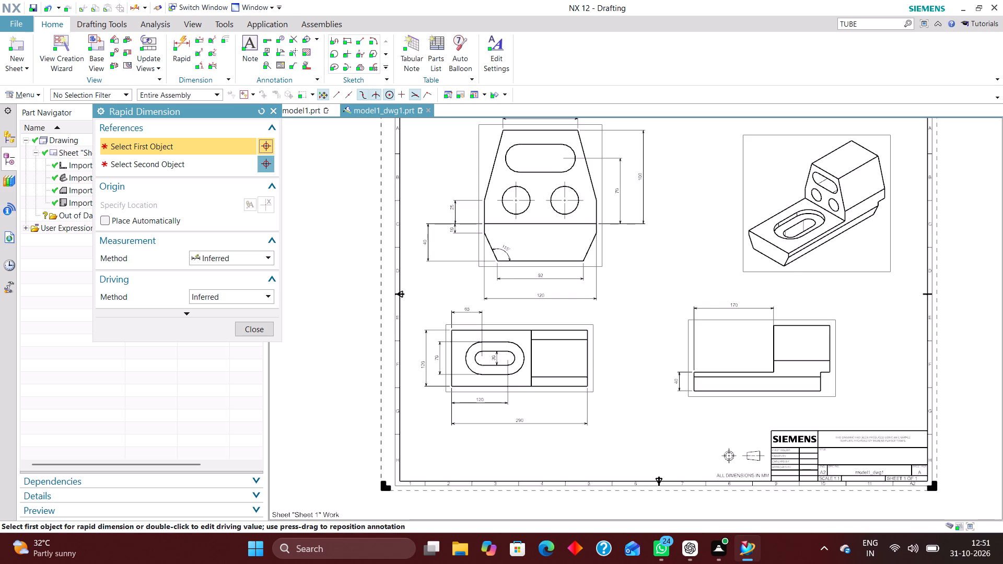
pyautogui.scroll(-1, 842, 382)
pyautogui.scroll(3, 842, 380)
pyautogui.click(809, 400)
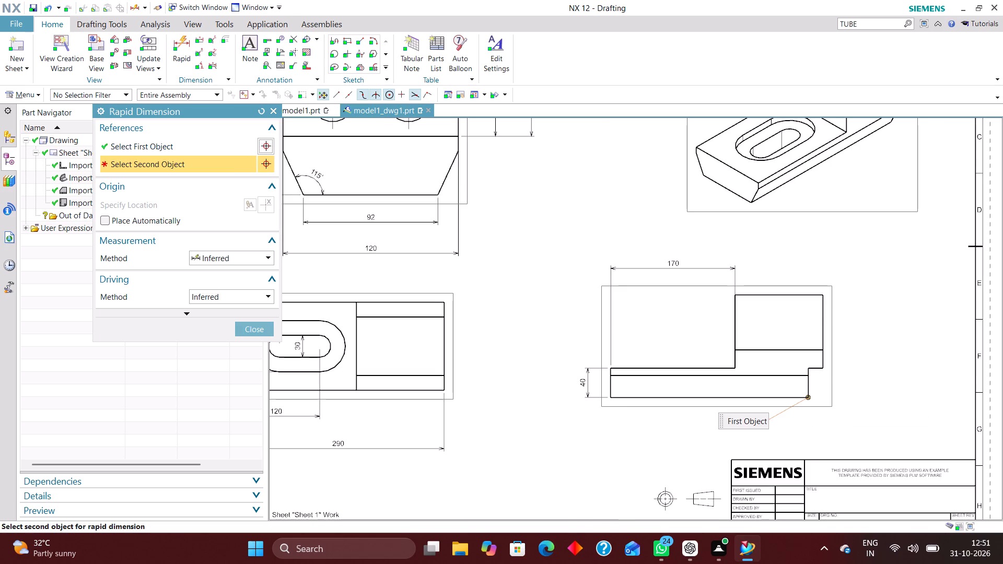
pyautogui.click(823, 295)
pyautogui.click(863, 345)
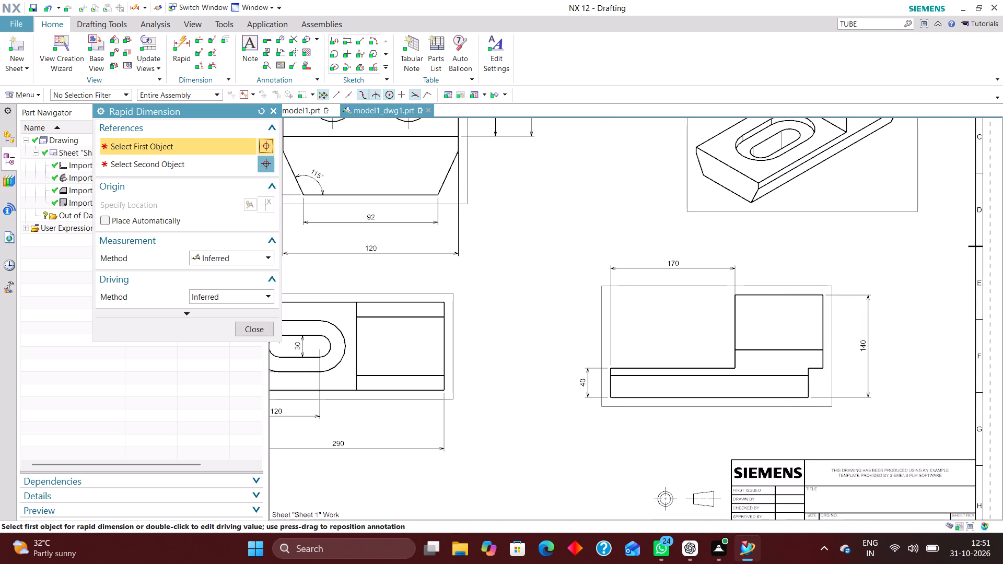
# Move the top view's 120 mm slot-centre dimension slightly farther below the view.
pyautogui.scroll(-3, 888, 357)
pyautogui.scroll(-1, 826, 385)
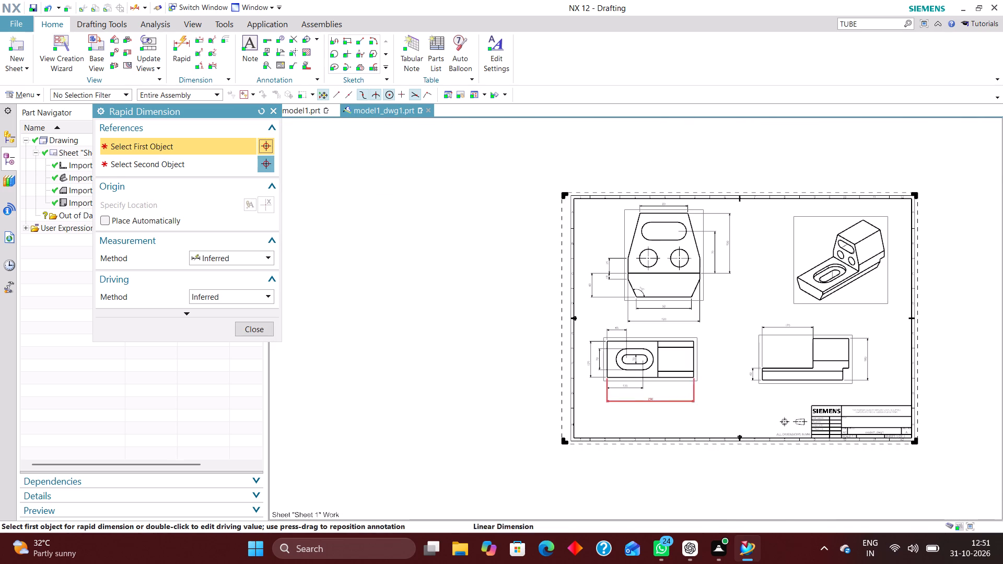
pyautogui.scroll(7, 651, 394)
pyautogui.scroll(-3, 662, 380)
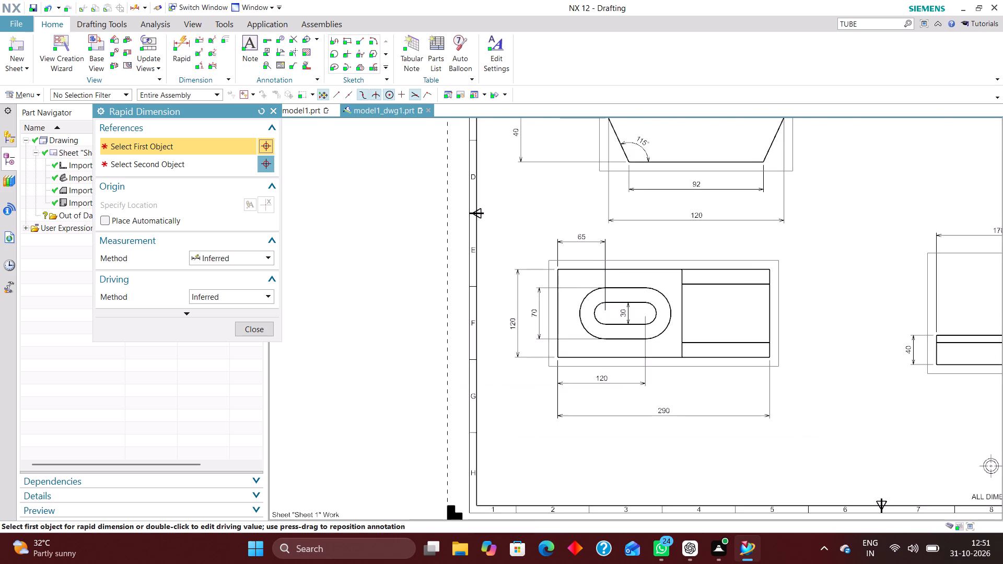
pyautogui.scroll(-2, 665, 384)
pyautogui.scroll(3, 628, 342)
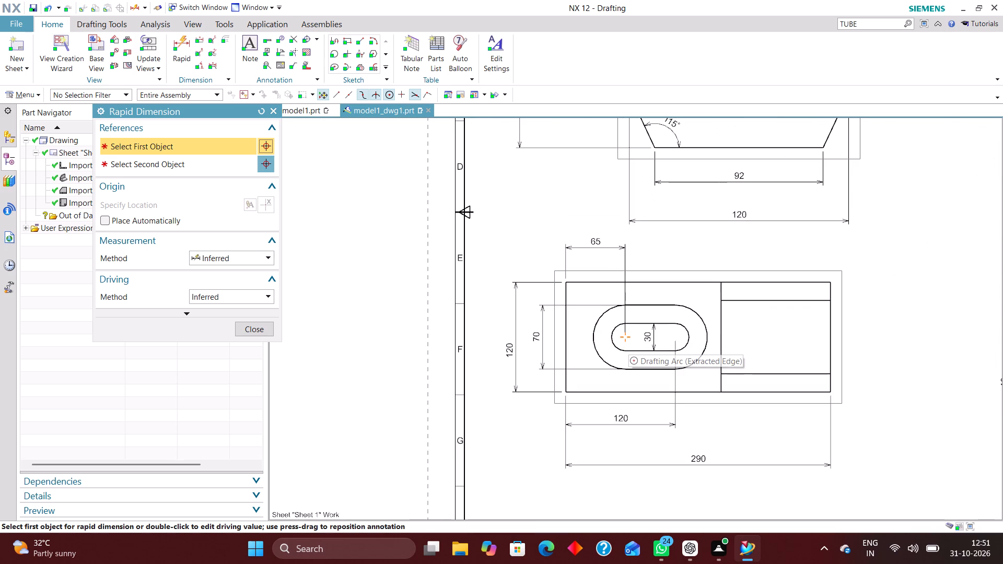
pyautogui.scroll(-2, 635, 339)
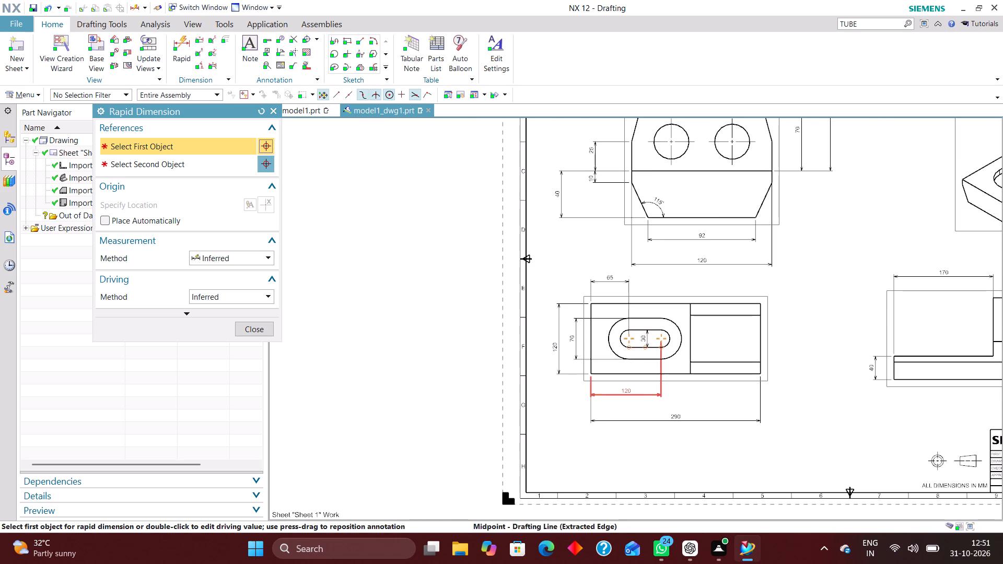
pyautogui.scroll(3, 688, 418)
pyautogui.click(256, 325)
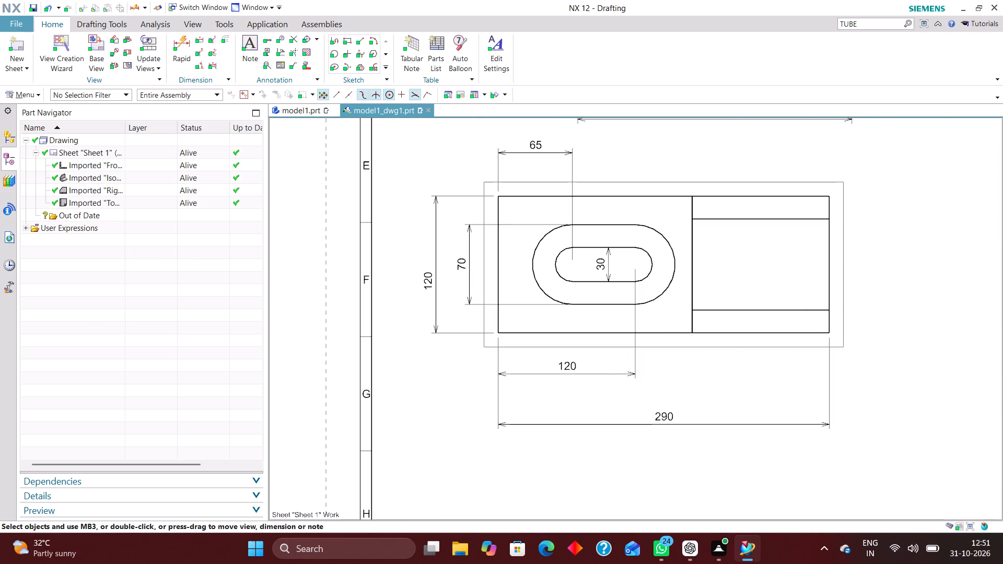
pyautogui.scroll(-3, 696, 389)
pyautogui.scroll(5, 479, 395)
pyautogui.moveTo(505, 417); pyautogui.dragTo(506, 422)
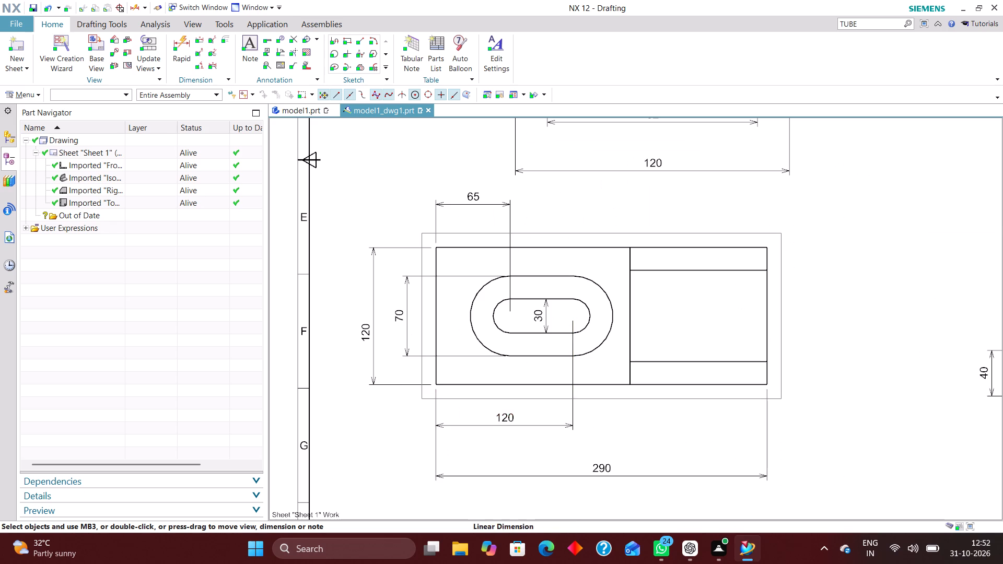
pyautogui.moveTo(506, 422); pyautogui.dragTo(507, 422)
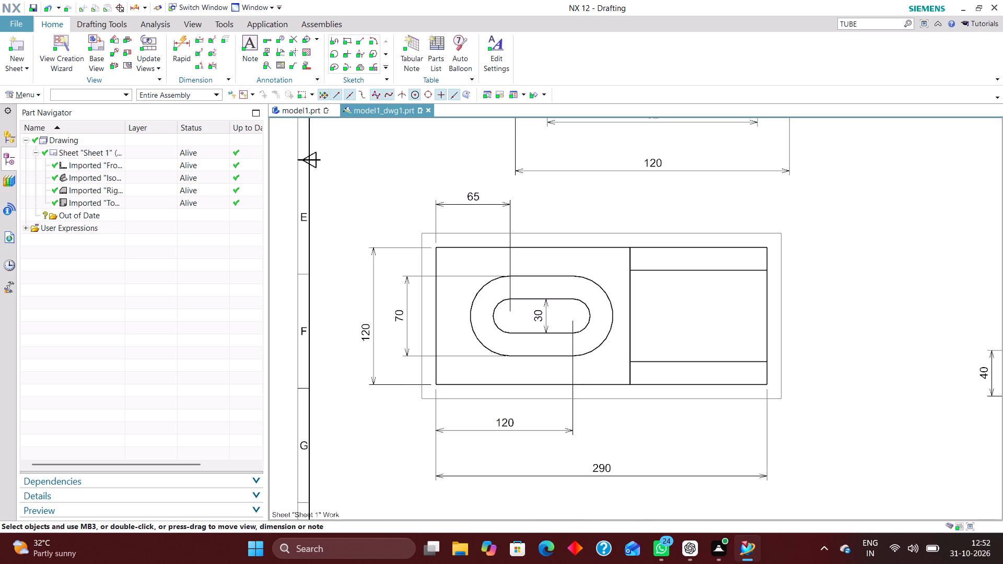
# Add a center mark with angle 0 to the inner slot's left arc in the top view.
pyautogui.click(308, 39)
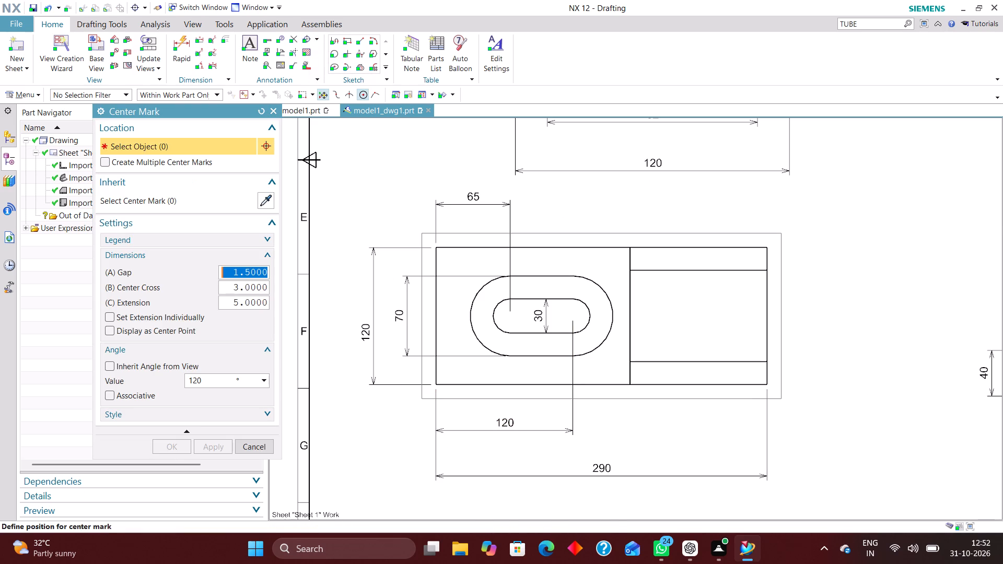
pyautogui.click(494, 322)
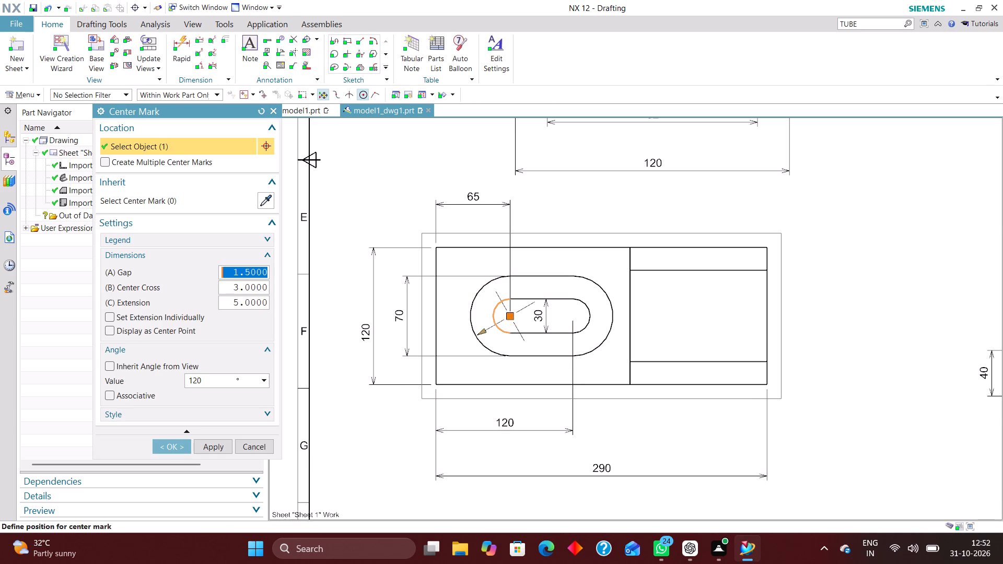
pyautogui.moveTo(215, 380); pyautogui.dragTo(176, 380)
pyautogui.press('0')
pyautogui.press('Return')
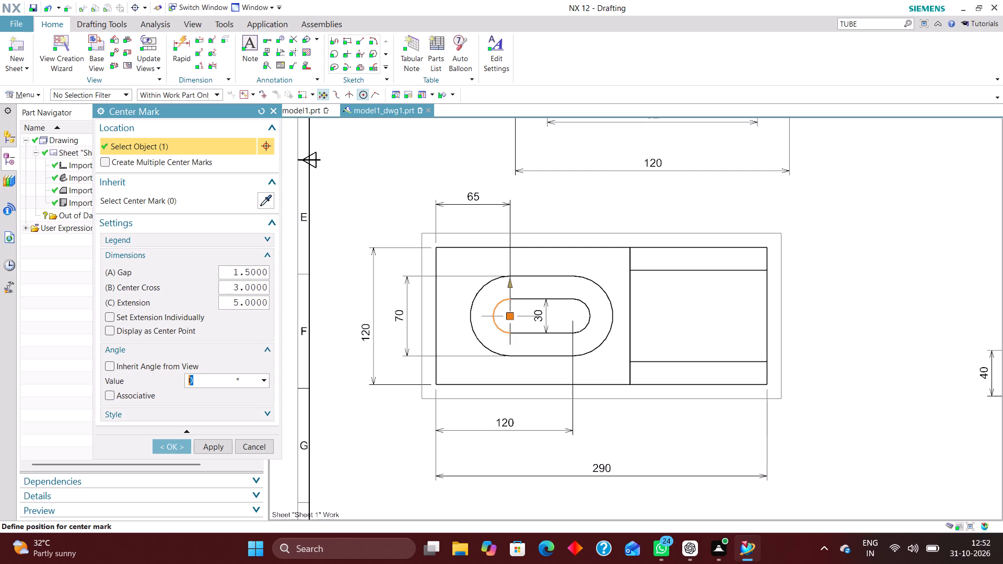
pyautogui.click(166, 448)
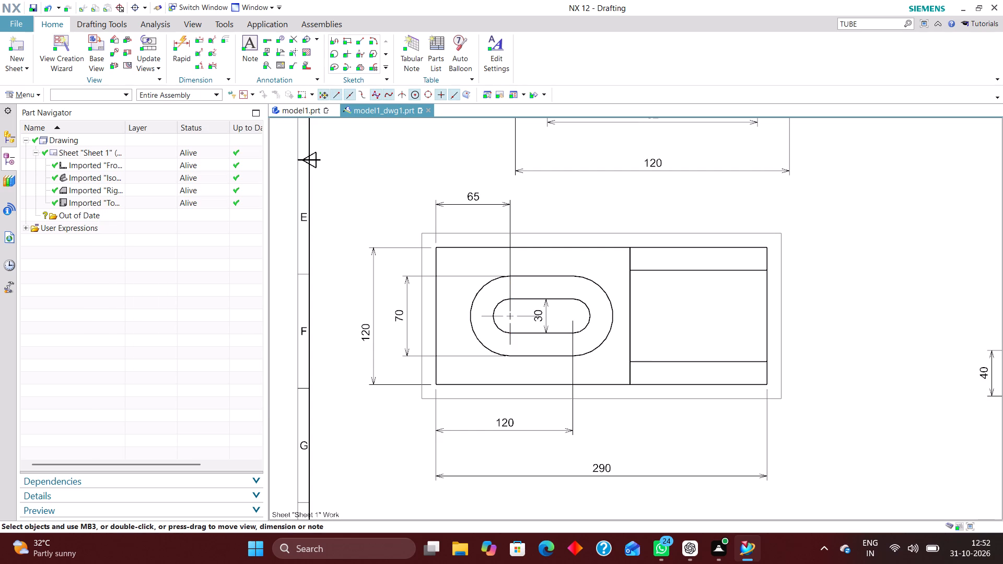
# Add a center mark with angle 0 to the inner slot's right arc in the top view.
pyautogui.click(310, 37)
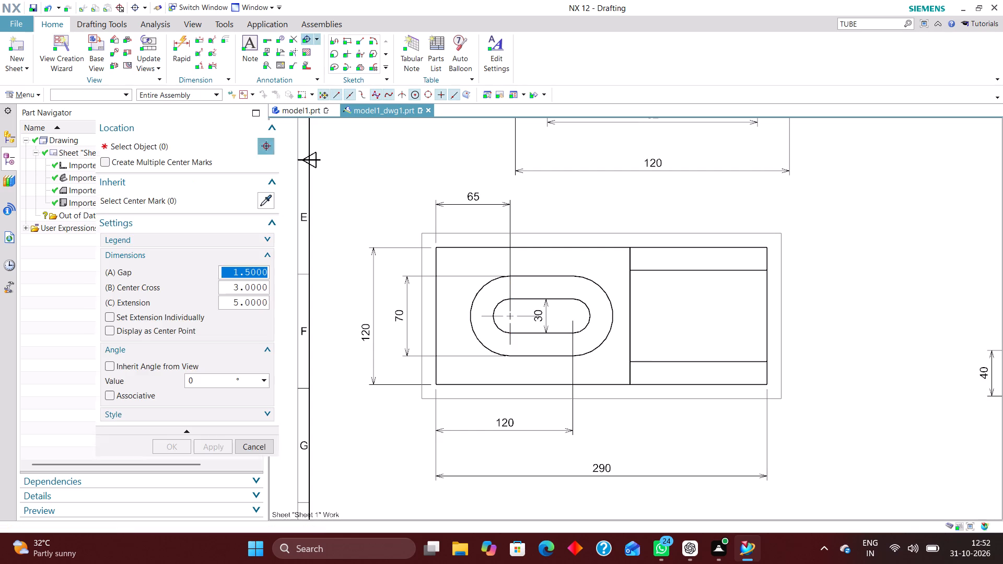
pyautogui.click(588, 308)
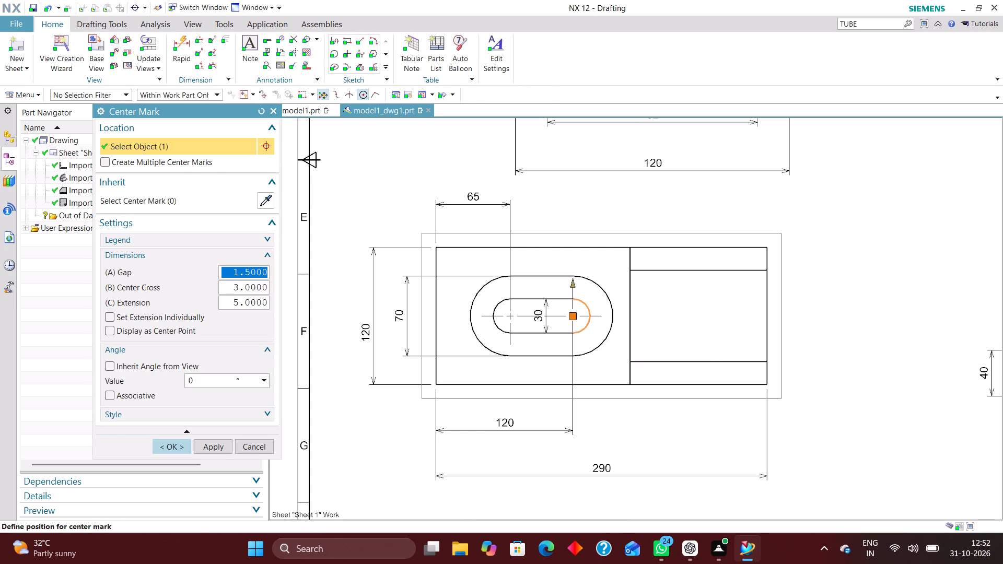
pyautogui.click(174, 451)
# Move the 120 mm slot-centre and 290 mm overall length dimensions closer beneath the top view, keeping the overall length outermost.
pyautogui.scroll(3, 544, 316)
pyautogui.scroll(-3, 523, 327)
pyautogui.scroll(-2, 554, 358)
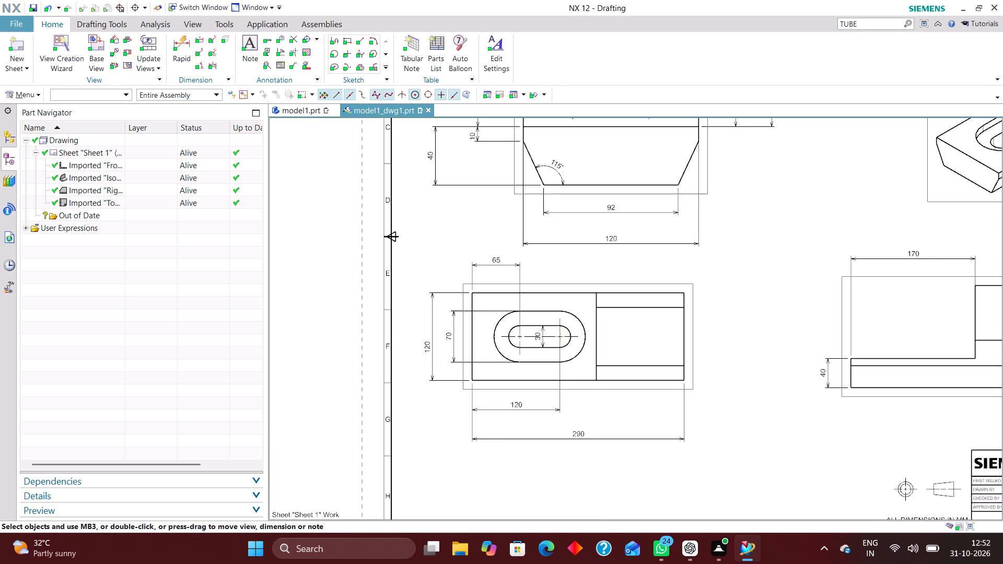
pyautogui.scroll(2, 561, 321)
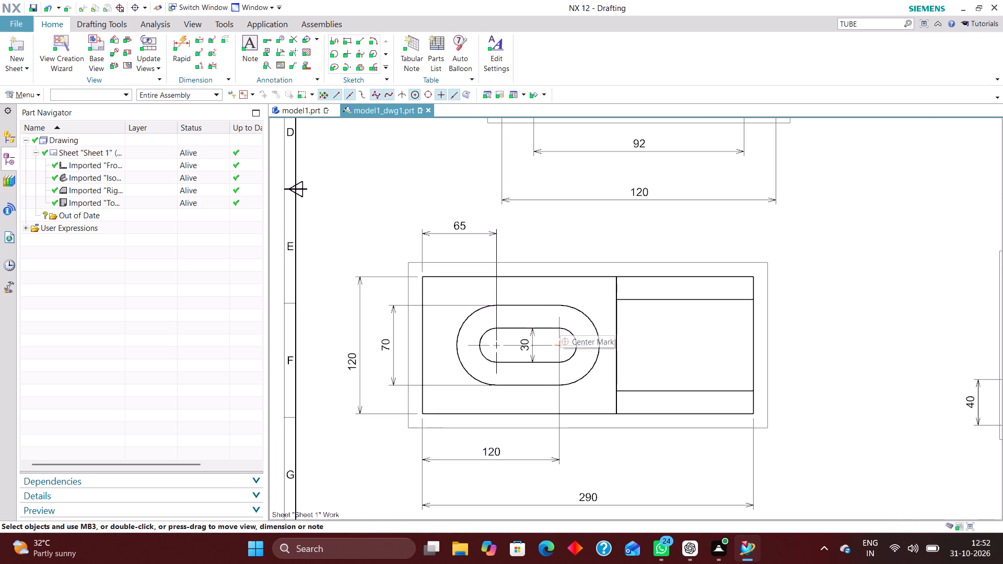
pyautogui.scroll(-1, 498, 332)
pyautogui.moveTo(496, 427); pyautogui.dragTo(495, 418)
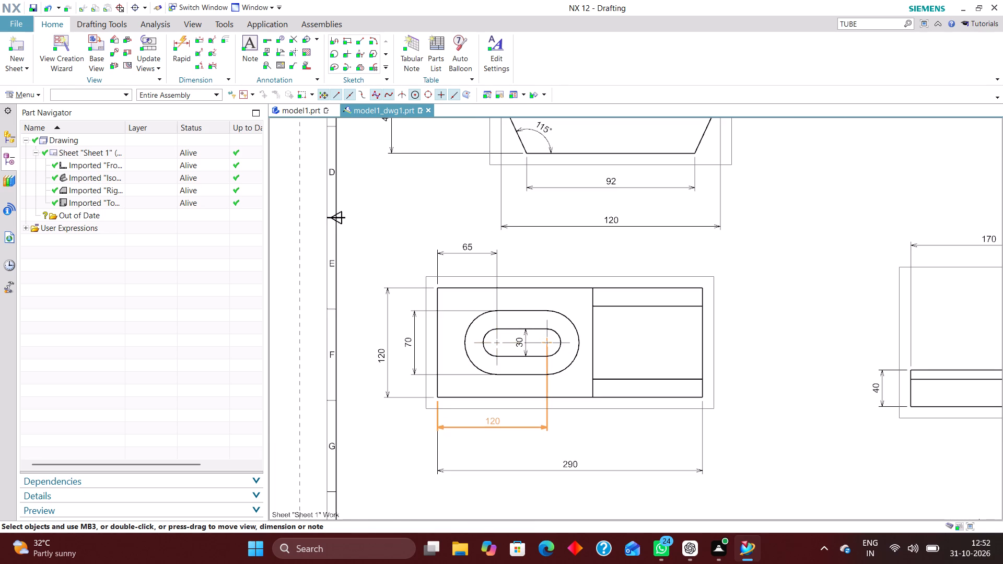
pyautogui.moveTo(495, 418); pyautogui.dragTo(495, 416)
pyautogui.moveTo(571, 467); pyautogui.dragTo(568, 443)
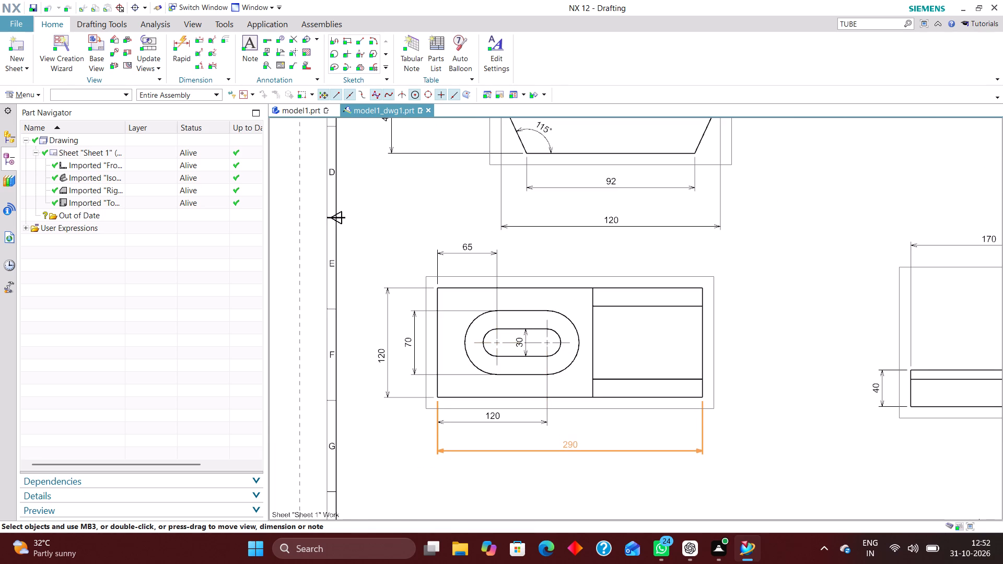
pyautogui.moveTo(568, 443); pyautogui.dragTo(567, 441)
# Shift the top view's 120 mm overall height dimension text up to the middle of its dimension line.
pyautogui.scroll(-3, 485, 423)
pyautogui.scroll(4, 438, 387)
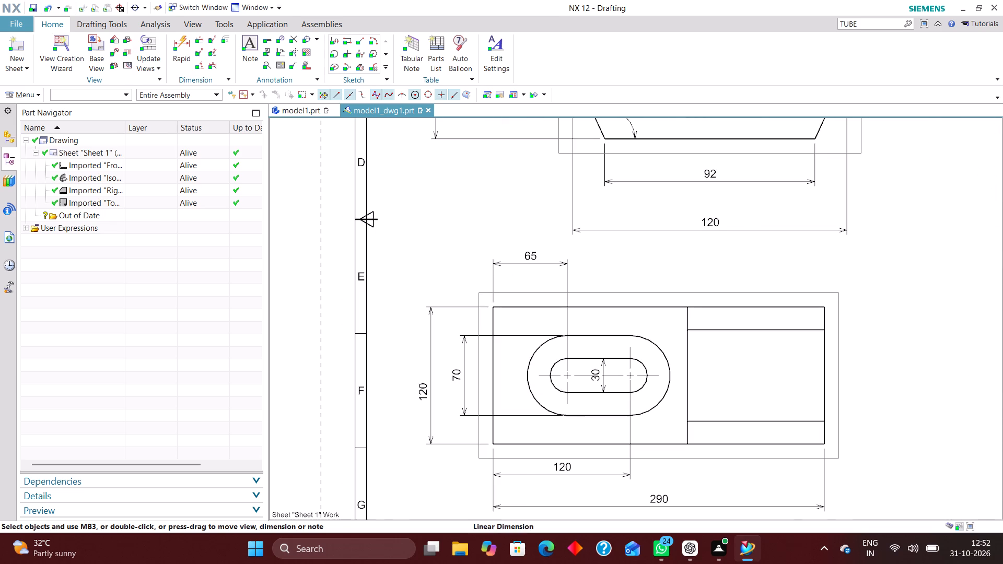
pyautogui.moveTo(422, 387); pyautogui.dragTo(423, 373)
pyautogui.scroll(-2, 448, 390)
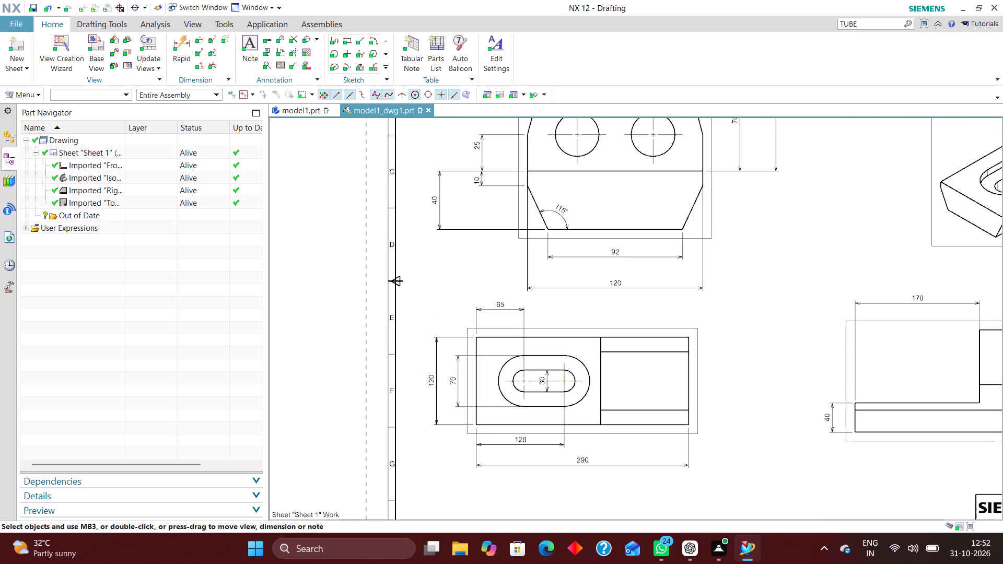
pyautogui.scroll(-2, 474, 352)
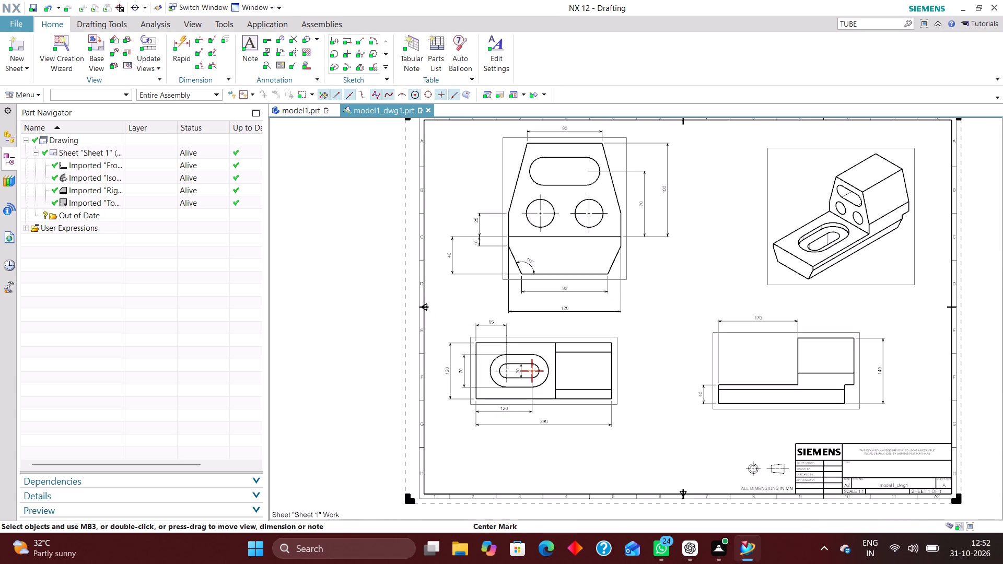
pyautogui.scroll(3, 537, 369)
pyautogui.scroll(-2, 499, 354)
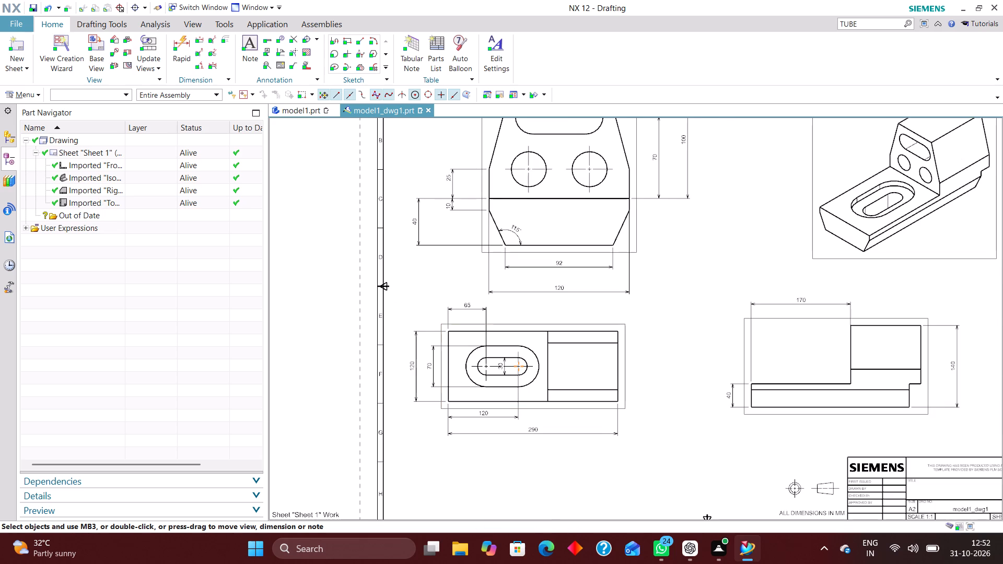
# Add a Rapid Dimension for the base's bottom length between its lower corners, placed beneath the right view.
pyautogui.scroll(-2, 566, 337)
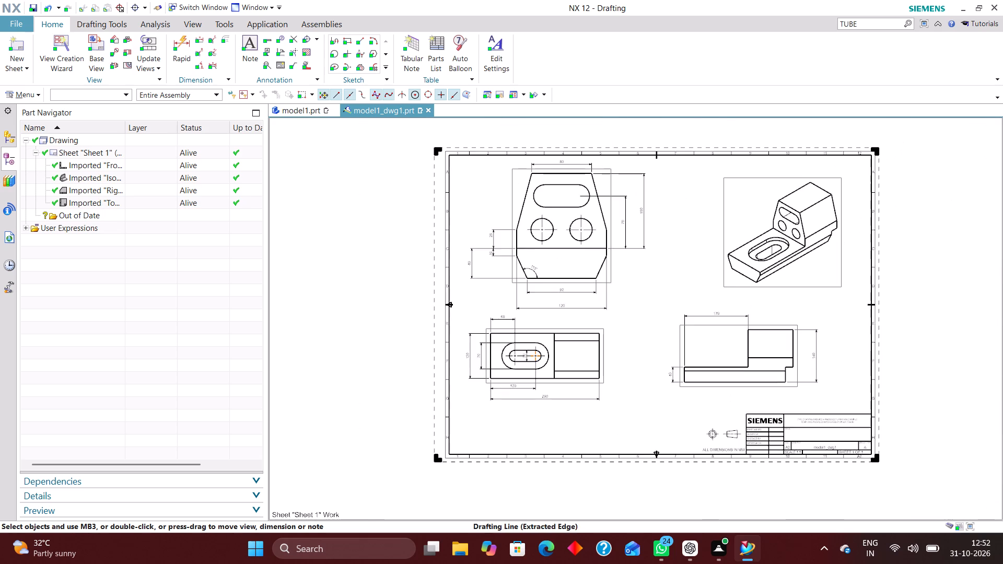
pyautogui.scroll(3, 714, 390)
pyautogui.click(182, 41)
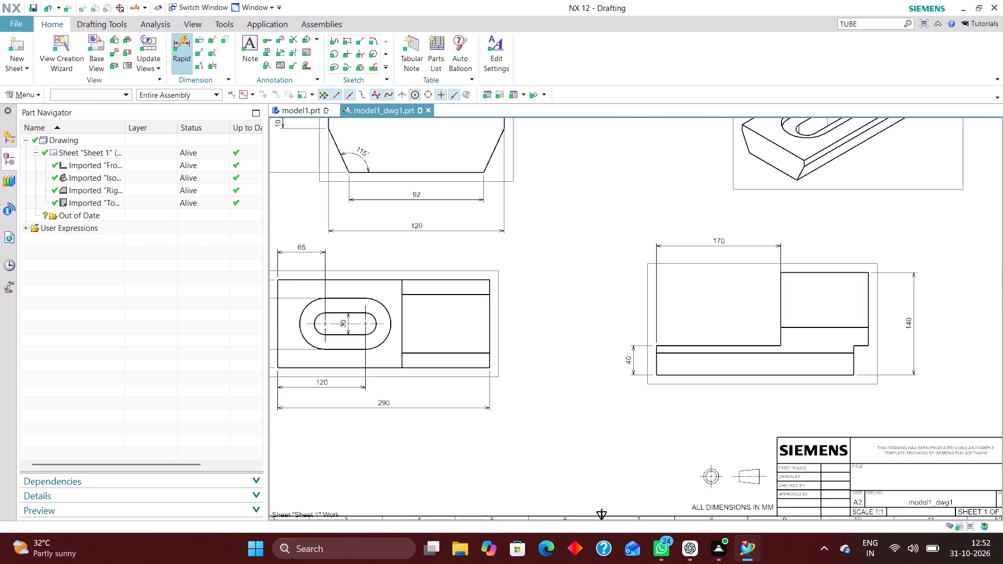
pyautogui.scroll(5, 671, 376)
pyautogui.click(627, 370)
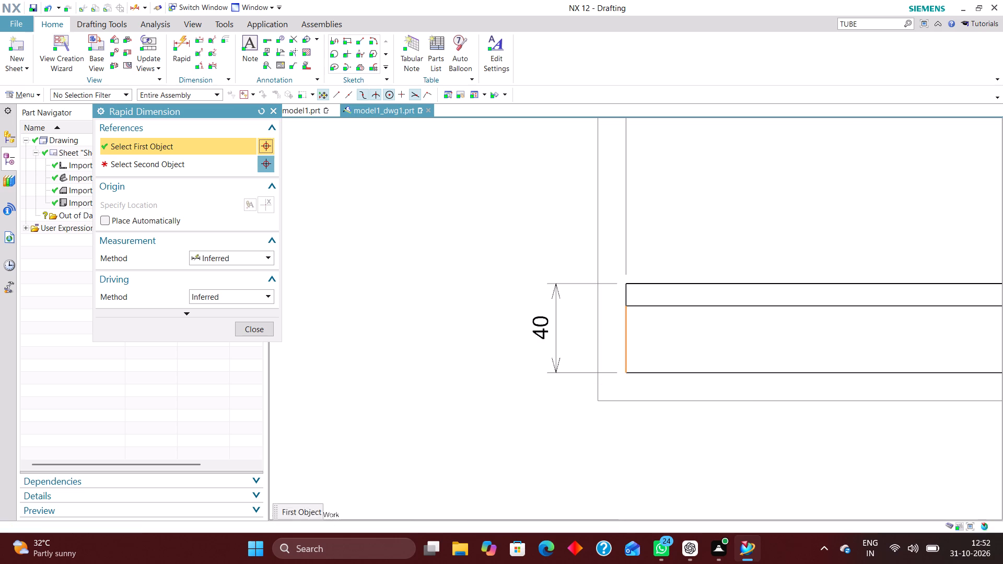
pyautogui.scroll(-3, 580, 342)
pyautogui.click(911, 312)
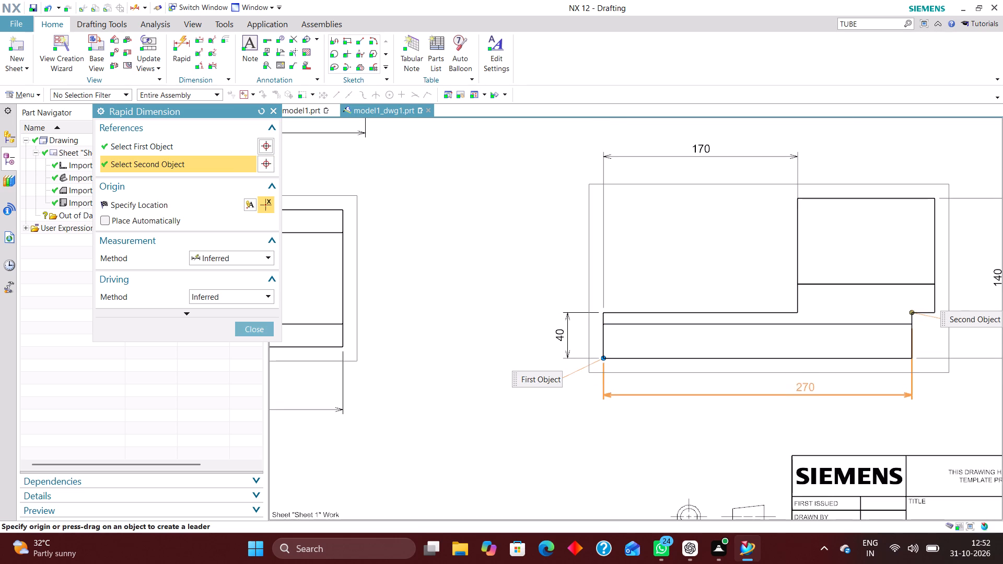
pyautogui.click(776, 383)
# Dimension the upper block's top width in the right view, placing it above the block beside the 170 mm dimension.
pyautogui.scroll(-2, 768, 311)
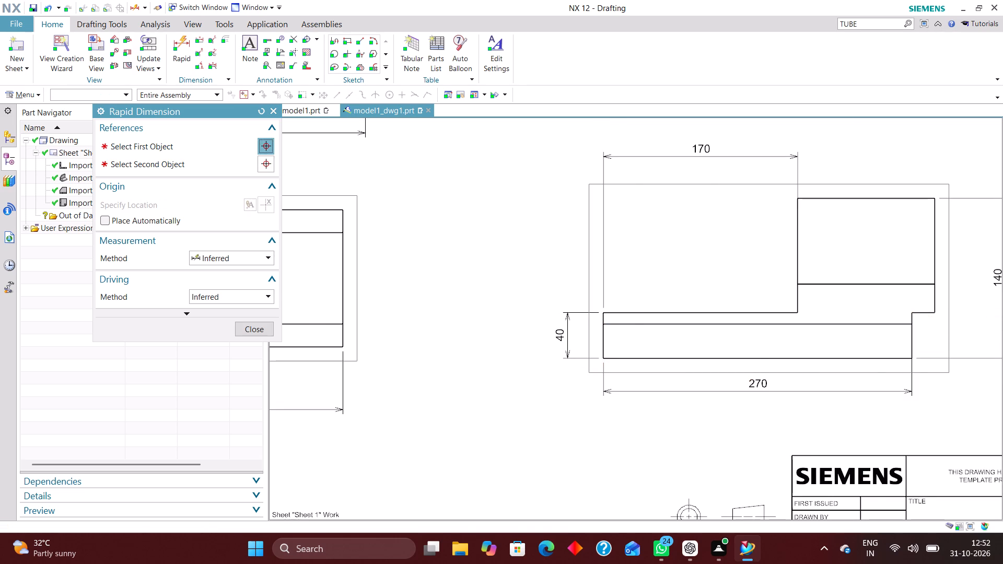
pyautogui.scroll(-3, 687, 345)
pyautogui.scroll(6, 759, 292)
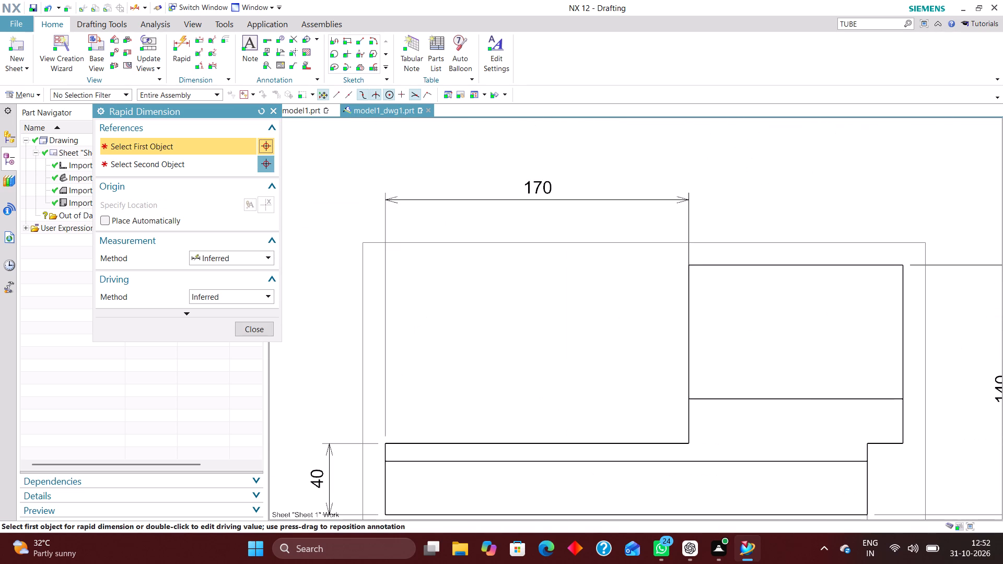
pyautogui.click(691, 264)
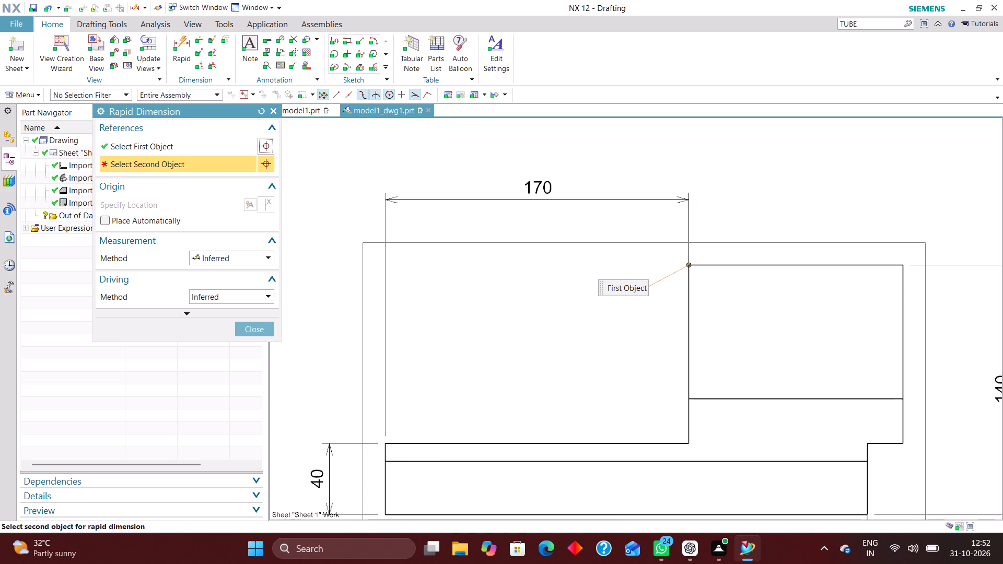
pyautogui.click(902, 264)
pyautogui.click(842, 193)
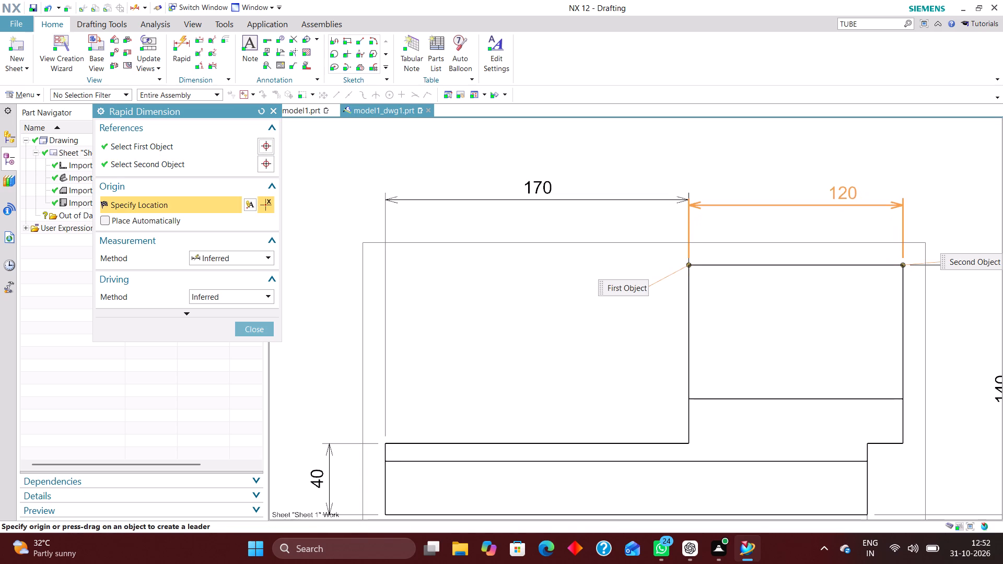
pyautogui.scroll(-5, 813, 296)
pyautogui.scroll(2, 793, 301)
pyautogui.click(264, 330)
# Add a center mark to the right arc of the slot in the front view.
pyautogui.scroll(-6, 603, 348)
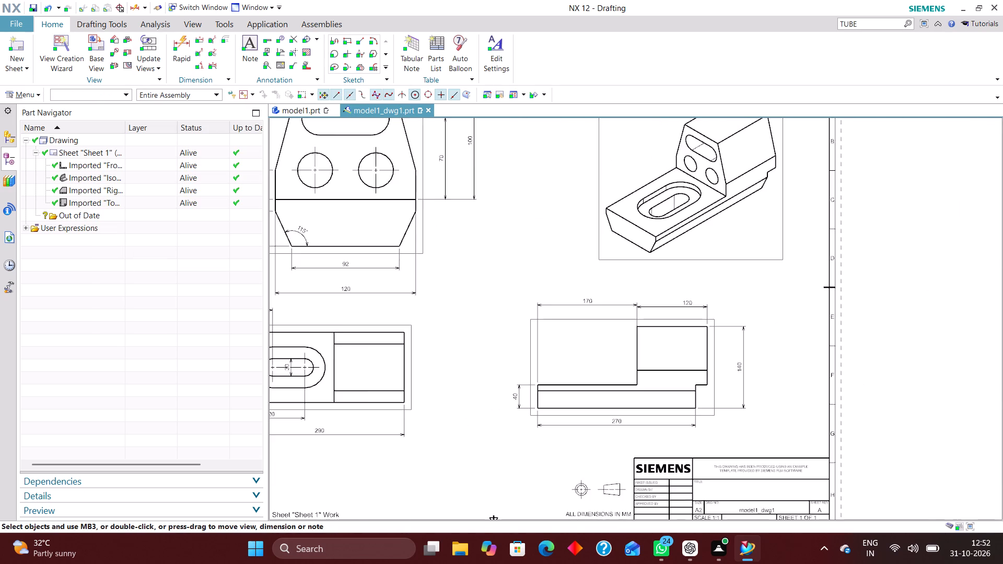
pyautogui.scroll(-3, 616, 359)
pyautogui.scroll(2, 538, 329)
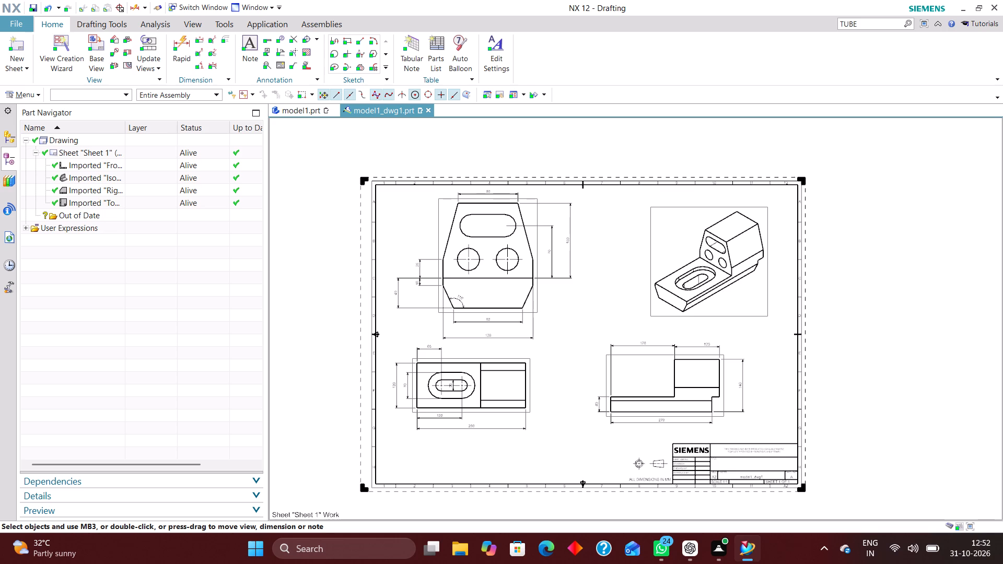
pyautogui.moveTo(577, 317); pyautogui.dragTo(569, 329, button='right')
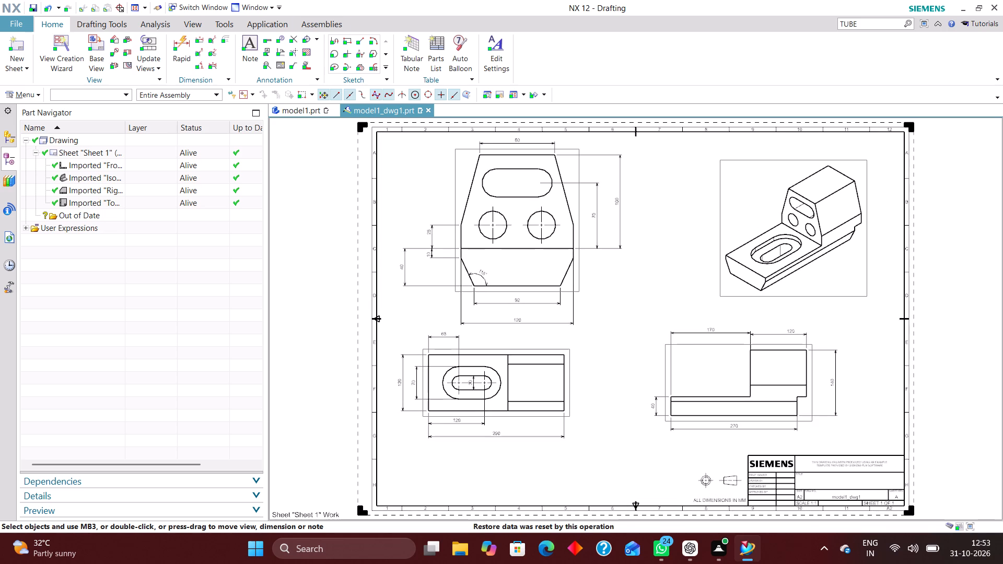
pyautogui.click(307, 37)
pyautogui.scroll(4, 560, 205)
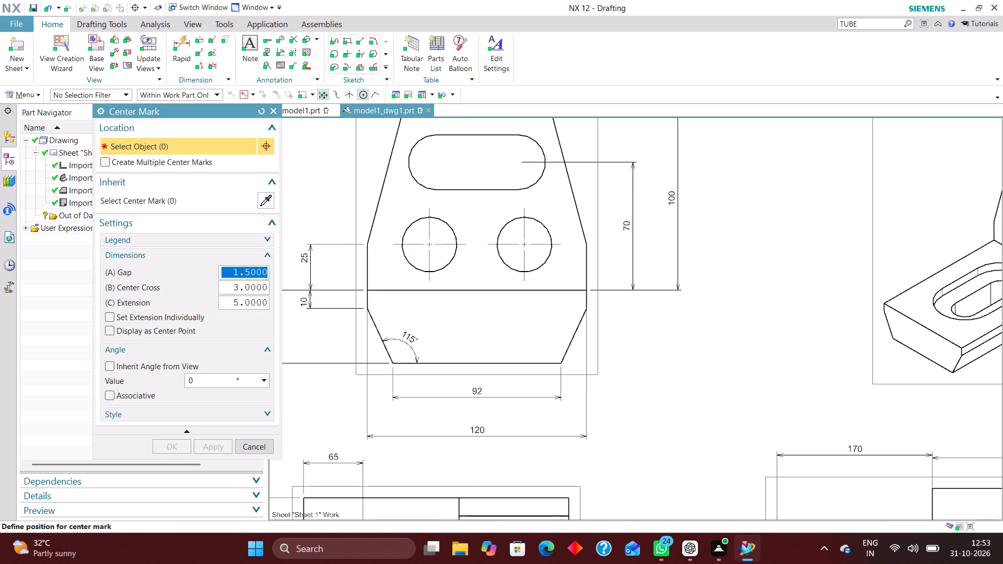
pyautogui.click(541, 177)
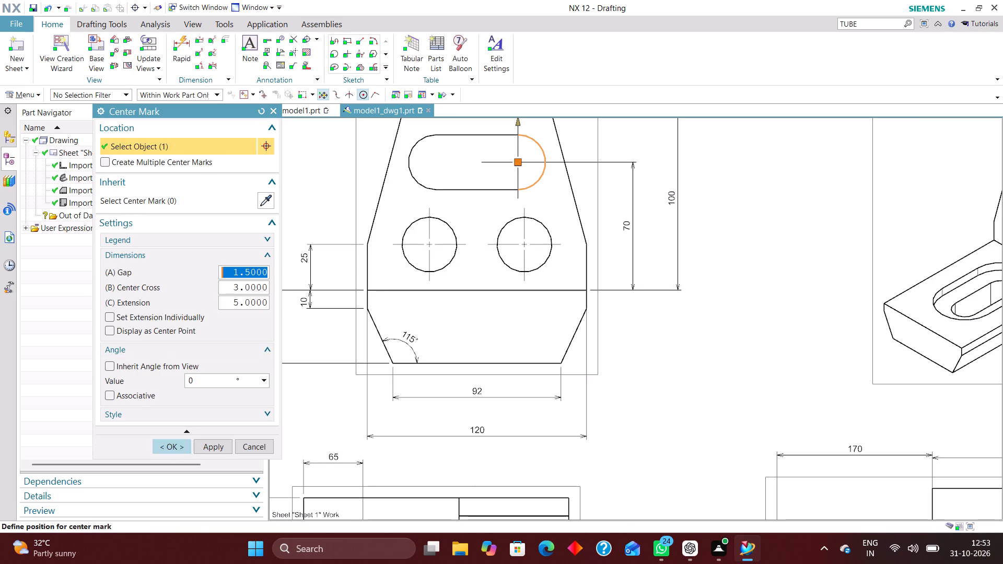
pyautogui.click(165, 446)
# Add a center mark to the left arc of the slot in the front view.
pyautogui.click(305, 37)
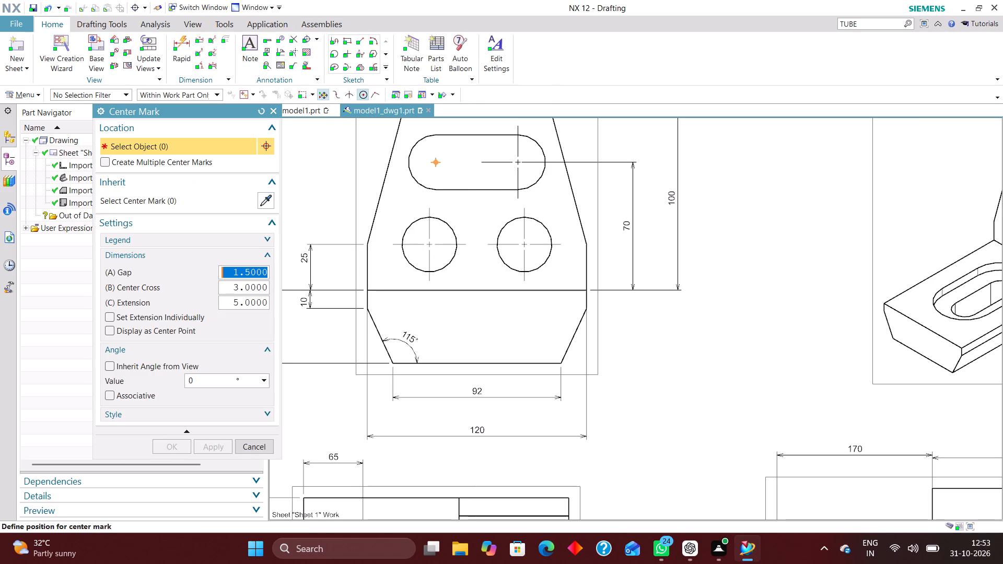
pyautogui.click(410, 170)
pyautogui.click(172, 446)
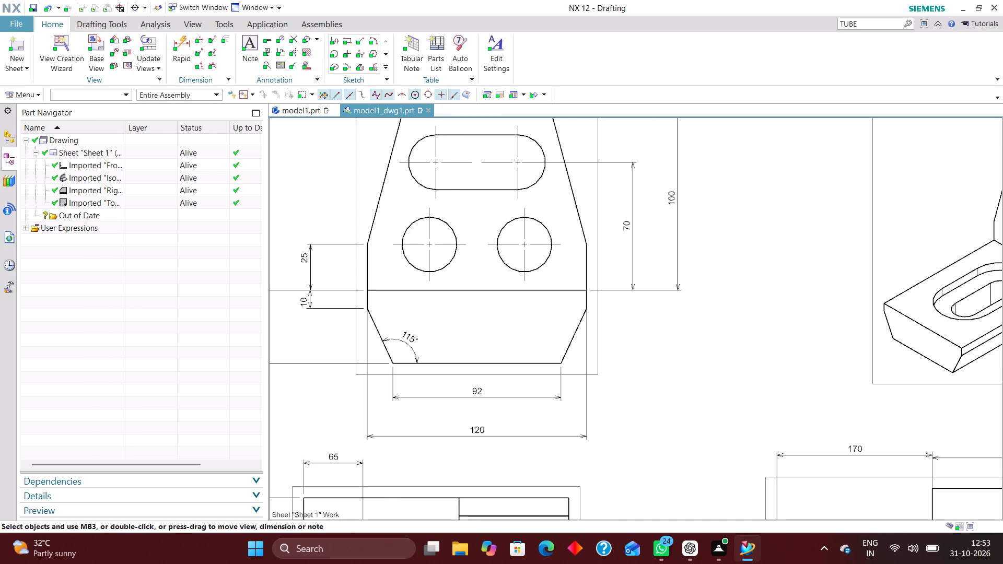
# Set the arrowheads of the front view's 10 mm vertical dimension to display outside the extension lines.
pyautogui.scroll(-2, 516, 148)
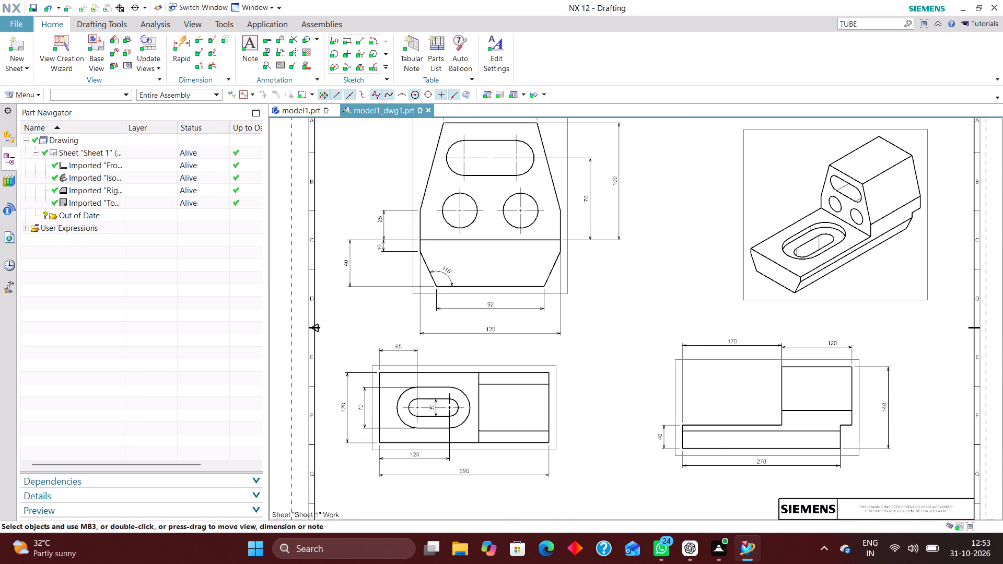
pyautogui.scroll(-1, 478, 204)
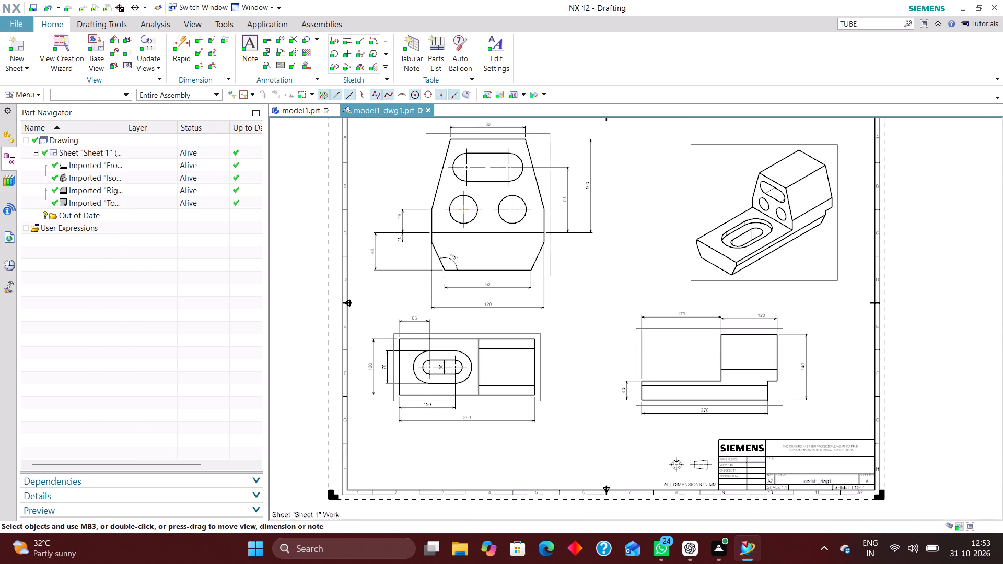
pyautogui.scroll(5, 409, 216)
pyautogui.doubleClick(384, 284)
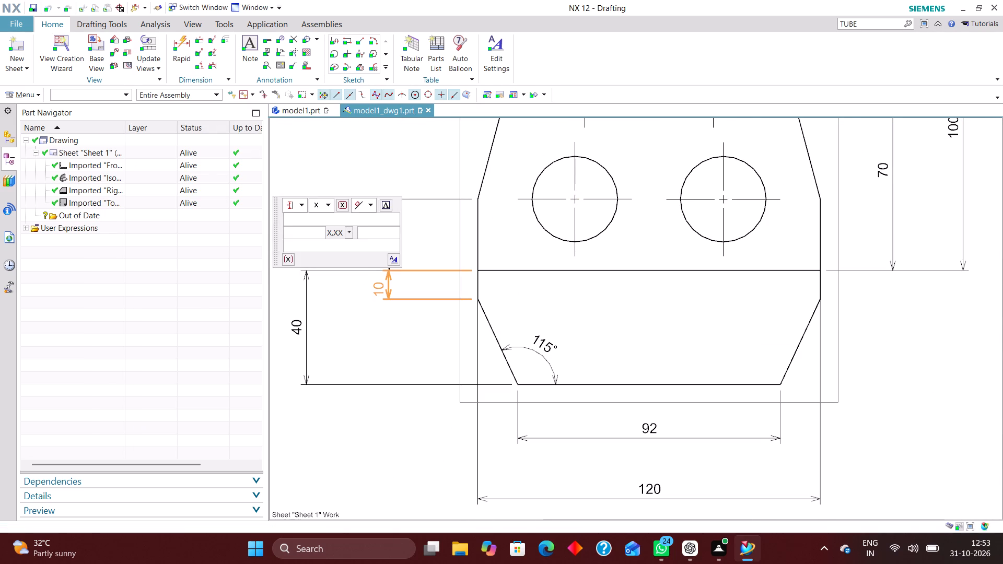
pyautogui.click(390, 299)
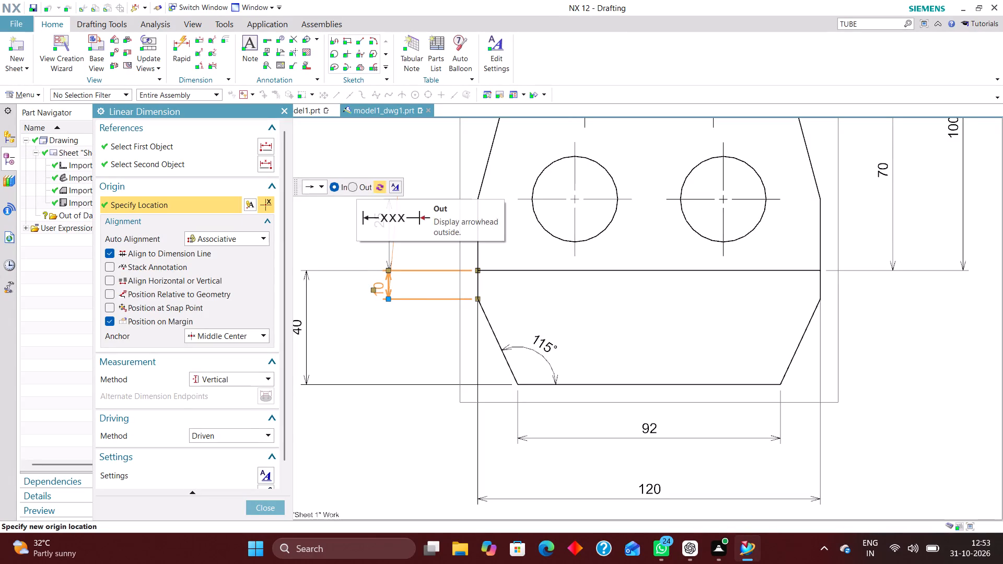
pyautogui.click(355, 186)
pyautogui.click(266, 505)
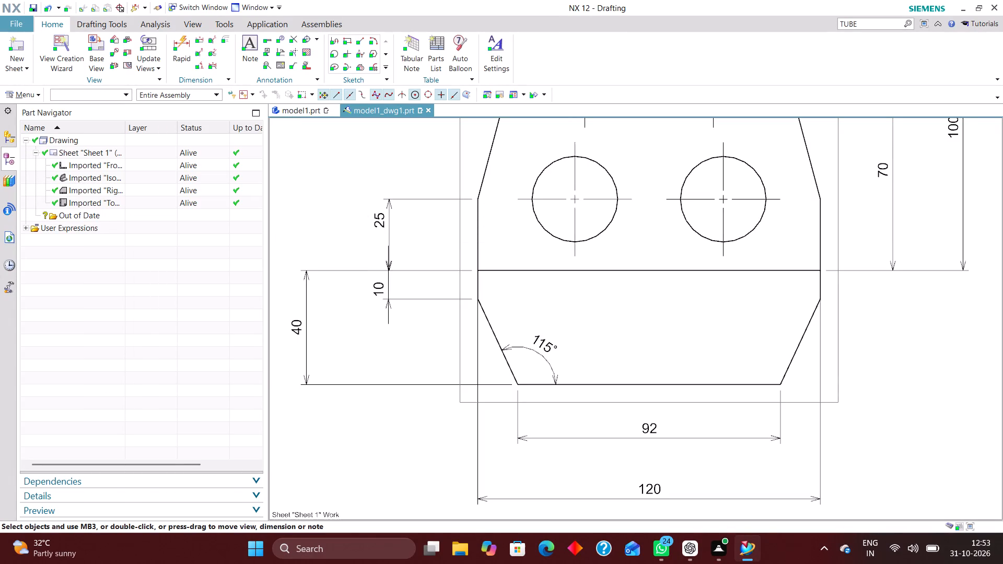
# Center the 10 mm and 25 mm dimension texts along their vertical dimension lines in the front view.
pyautogui.scroll(5, 384, 279)
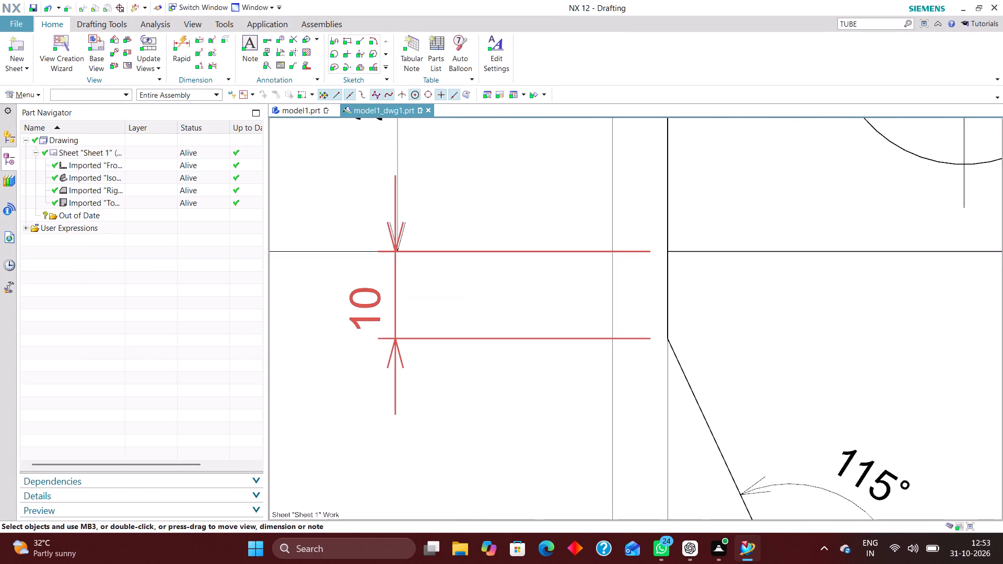
pyautogui.click(368, 299)
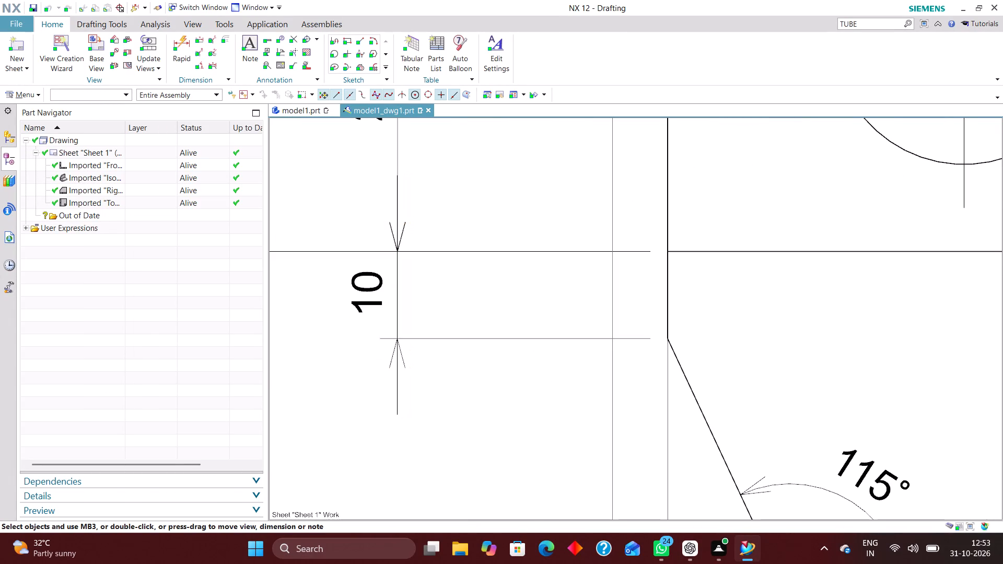
pyautogui.scroll(-7, 449, 293)
pyautogui.scroll(3, 424, 238)
pyautogui.moveTo(414, 233); pyautogui.dragTo(413, 250)
# Add a Diametral dimension to the left hole in the front view, placing its text outside the upper-left edge of the part.
pyautogui.scroll(-5, 427, 274)
pyautogui.scroll(4, 496, 341)
pyautogui.scroll(-2, 471, 300)
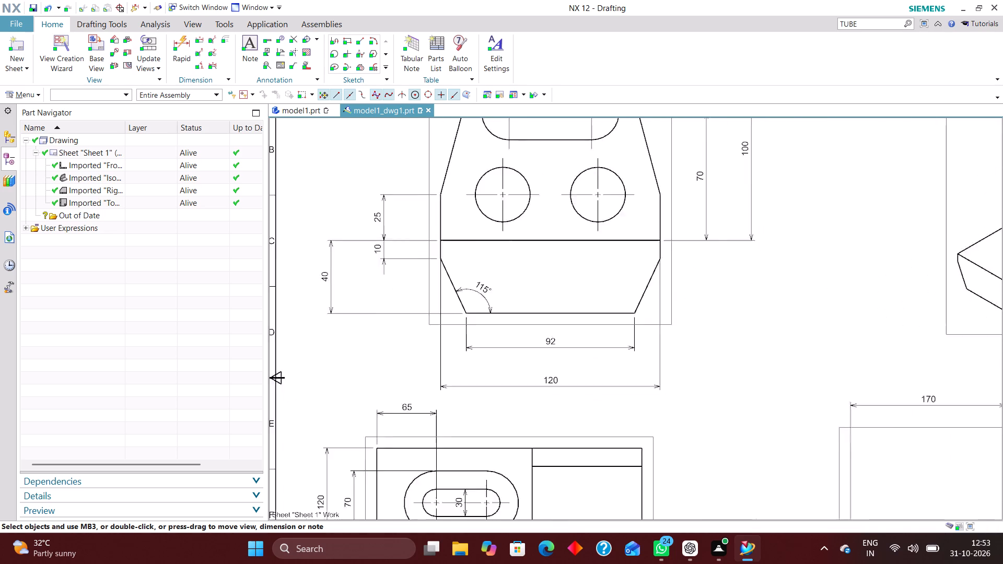
pyautogui.scroll(-4, 471, 301)
pyautogui.scroll(5, 465, 343)
pyautogui.scroll(-3, 470, 251)
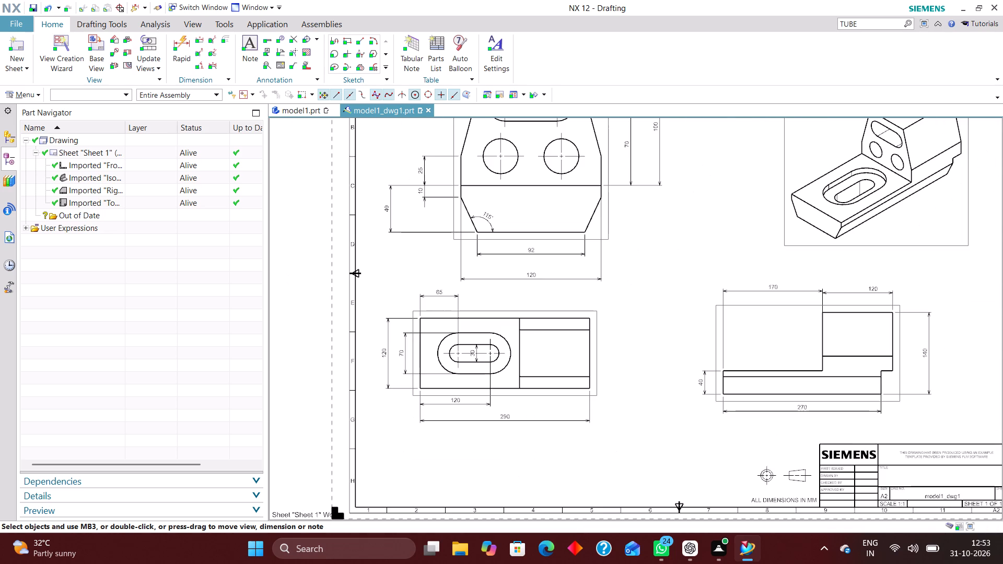
pyautogui.scroll(-2, 500, 362)
pyautogui.scroll(4, 485, 207)
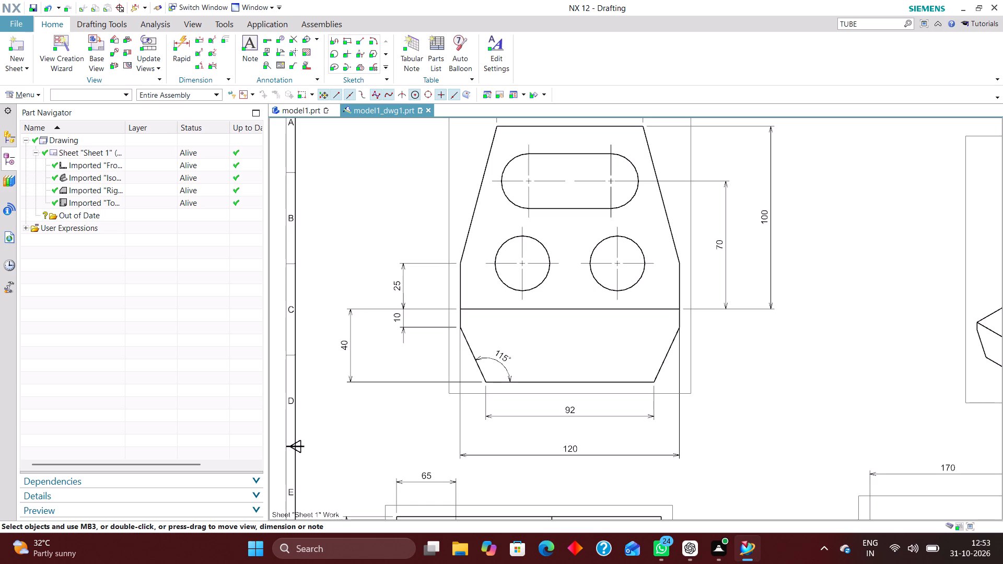
pyautogui.click(182, 36)
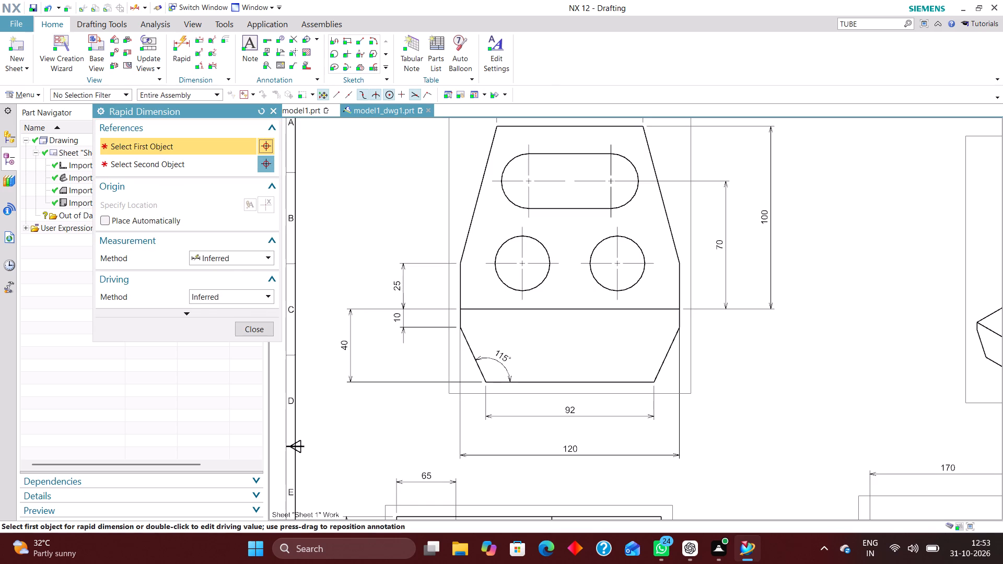
pyautogui.click(243, 260)
pyautogui.click(214, 360)
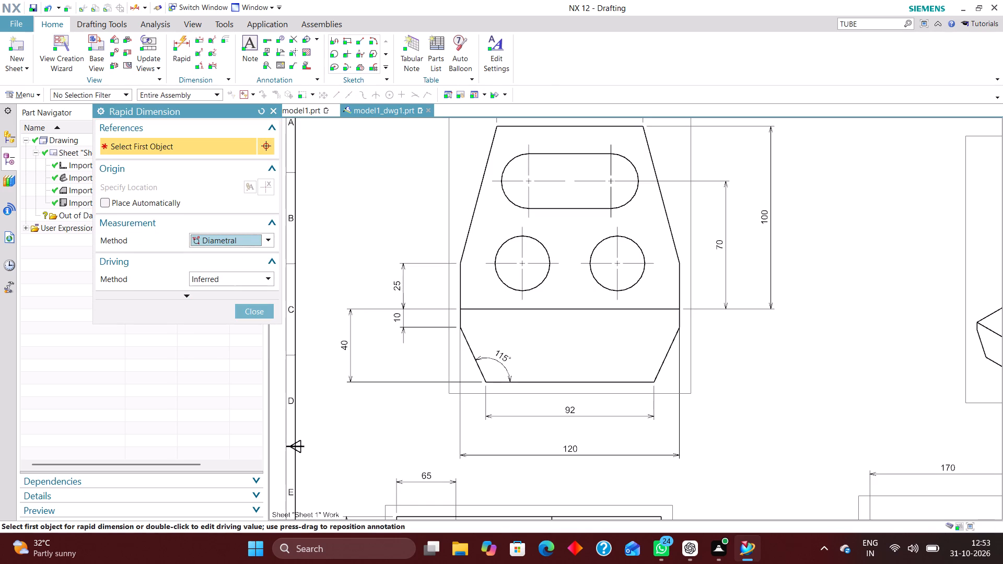
pyautogui.click(499, 249)
pyautogui.click(412, 191)
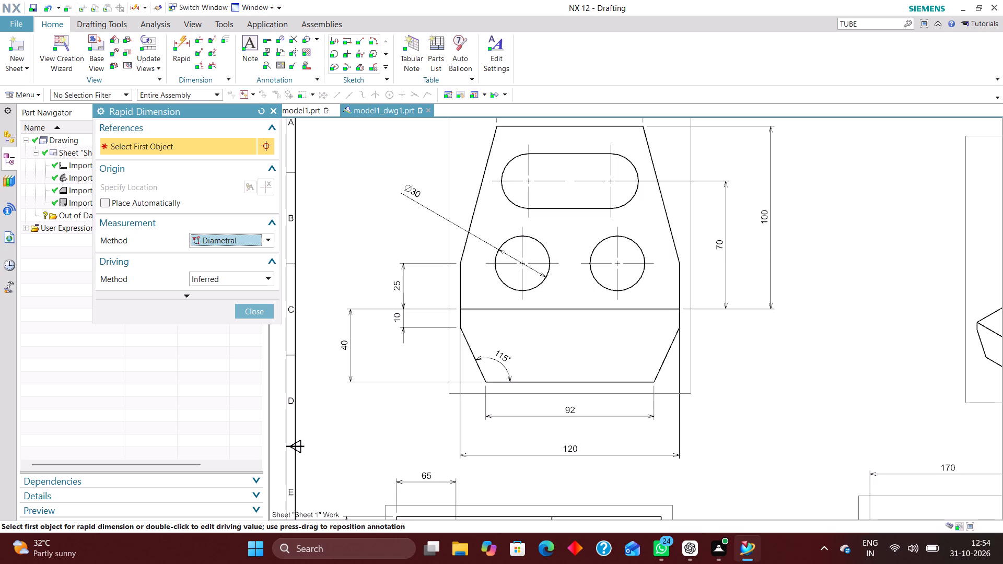
# Add a Radial dimension to the left arc of the front view's slot, placing its text above the hole's diameter dimension.
pyautogui.scroll(-6, 539, 227)
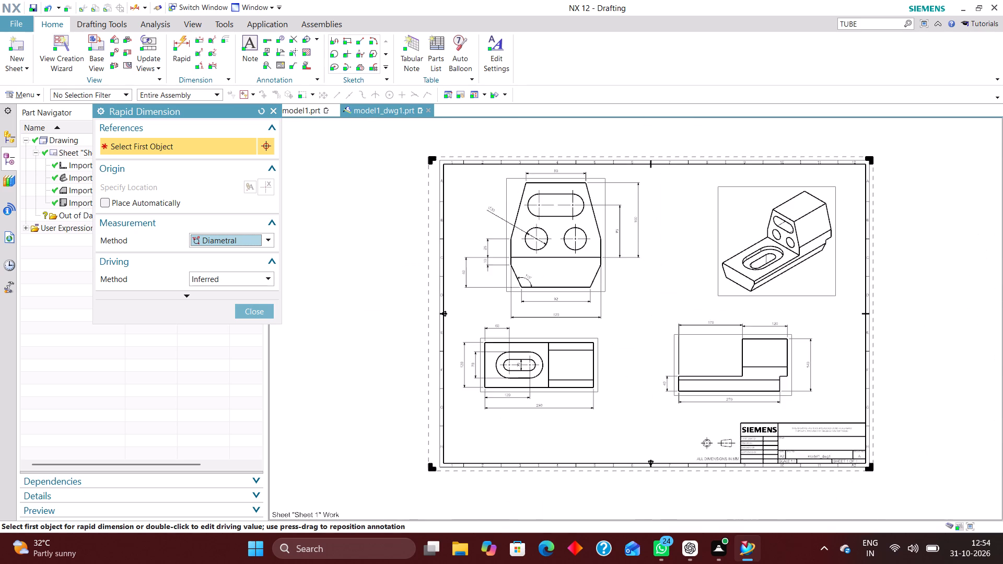
pyautogui.scroll(5, 541, 202)
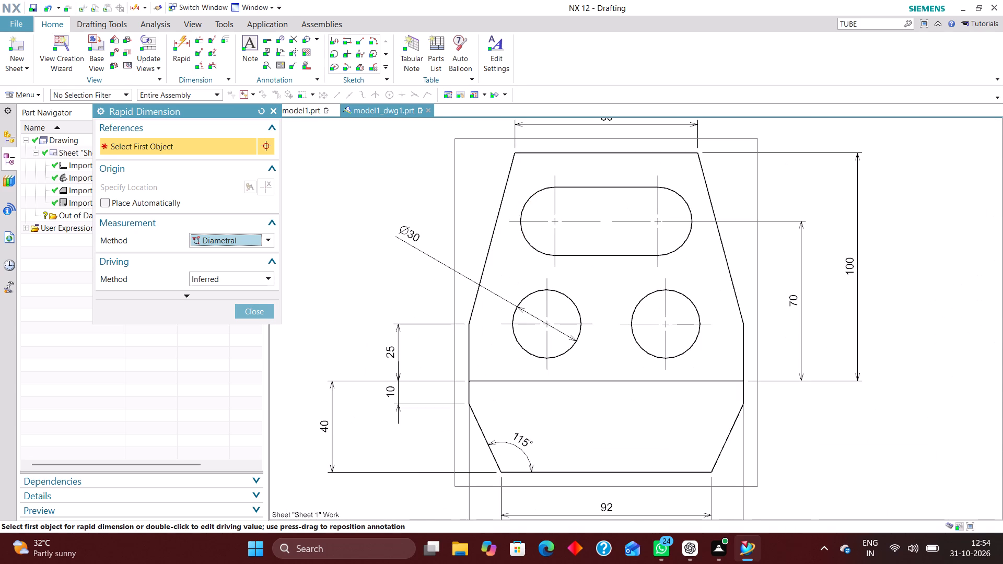
pyautogui.click(532, 194)
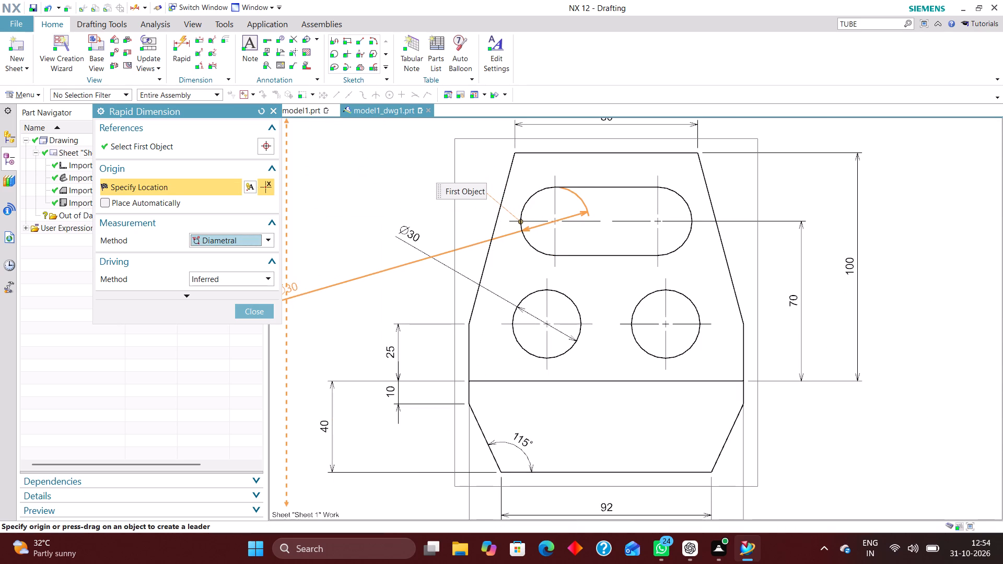
pyautogui.click(267, 236)
pyautogui.click(213, 333)
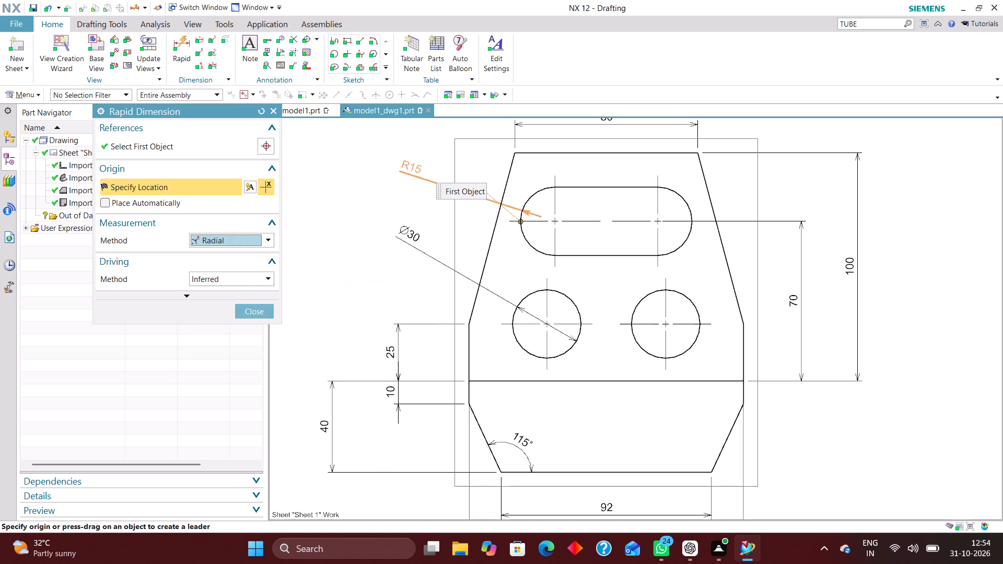
pyautogui.click(414, 151)
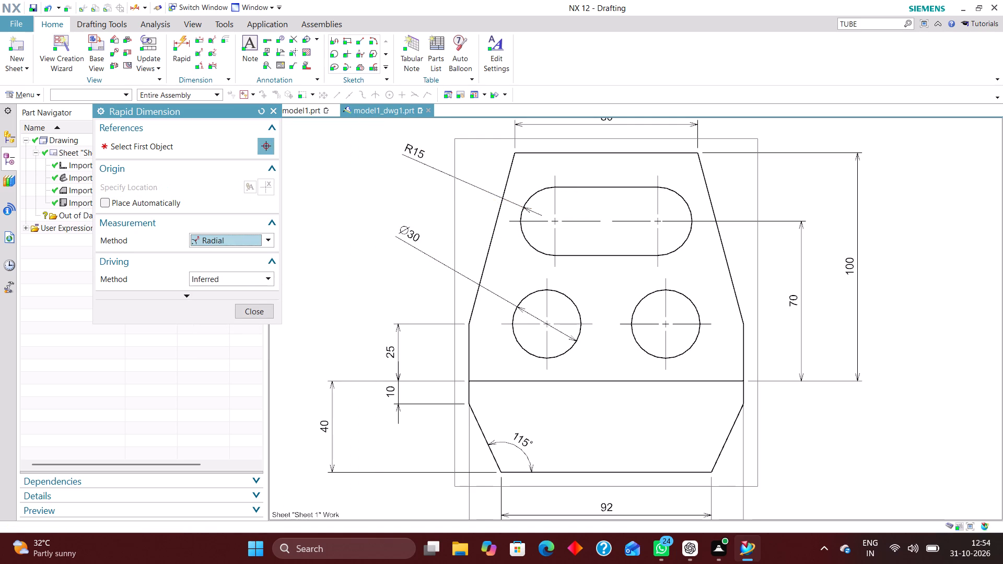
pyautogui.click(260, 312)
# Extend the R15 leader in the front view to the arc's center and set its arrowhead to point from outside the arc.
pyautogui.scroll(-3, 430, 218)
pyautogui.scroll(2, 547, 210)
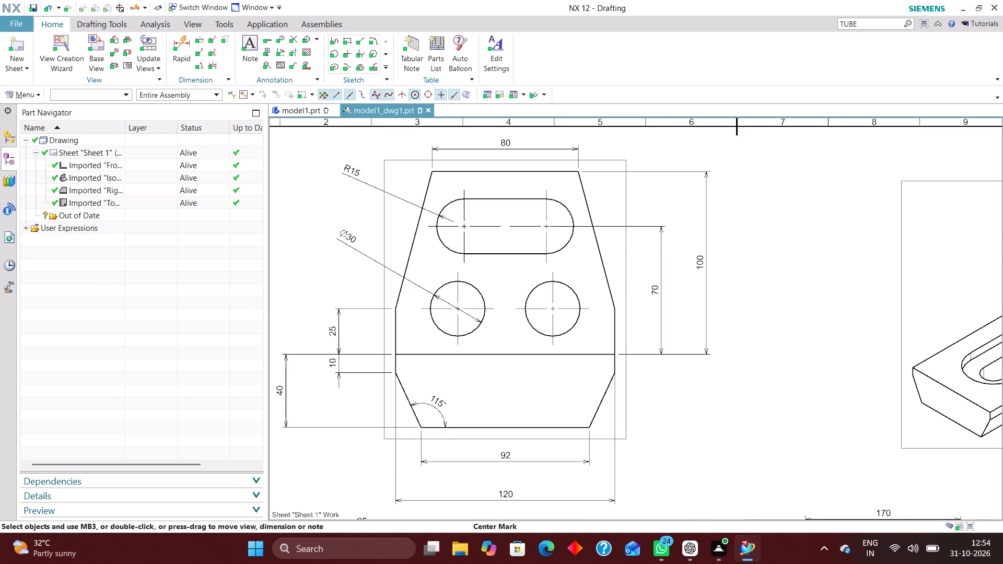
pyautogui.scroll(-2, 476, 174)
pyautogui.scroll(2, 431, 174)
pyautogui.doubleClick(419, 197)
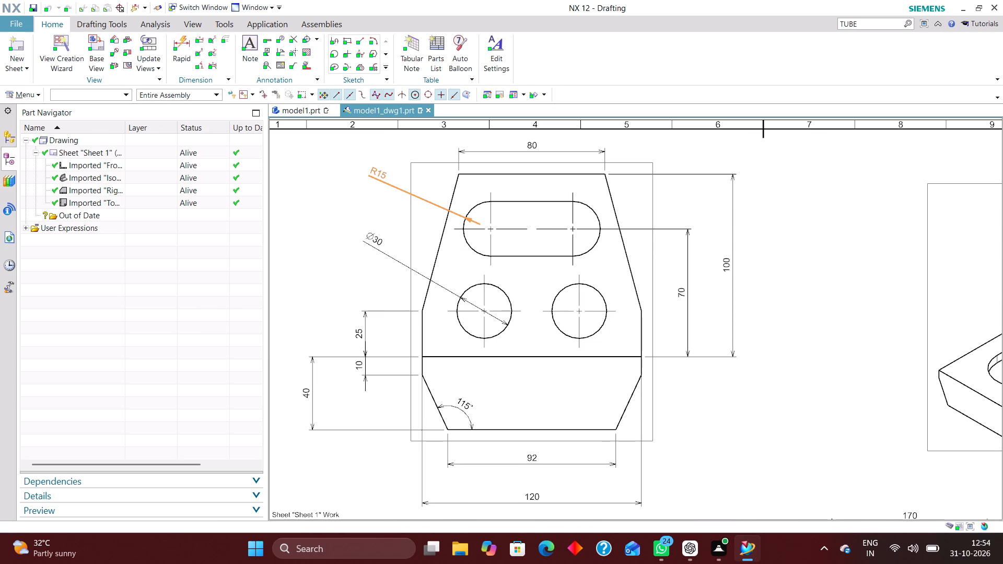
pyautogui.click(326, 246)
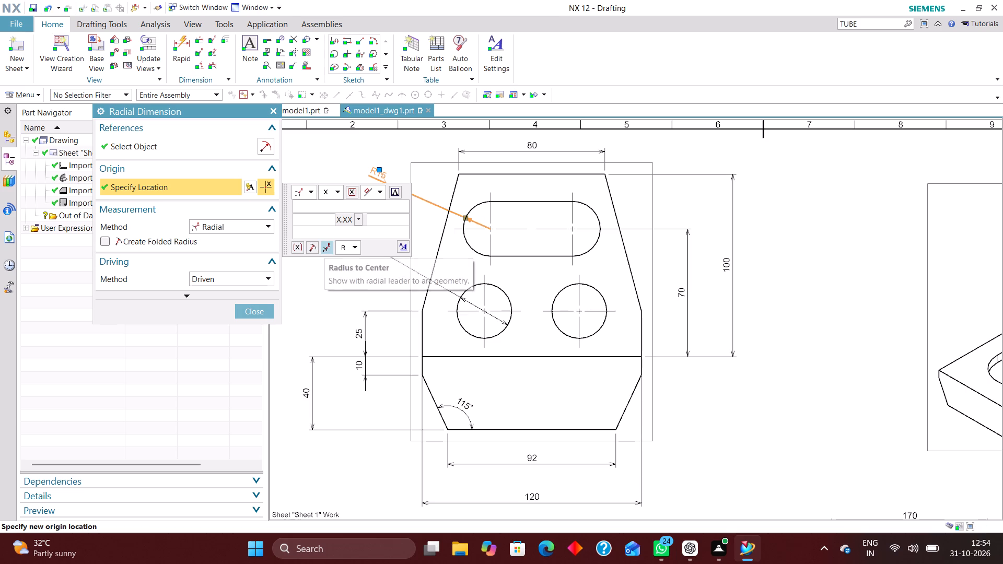
pyautogui.click(465, 218)
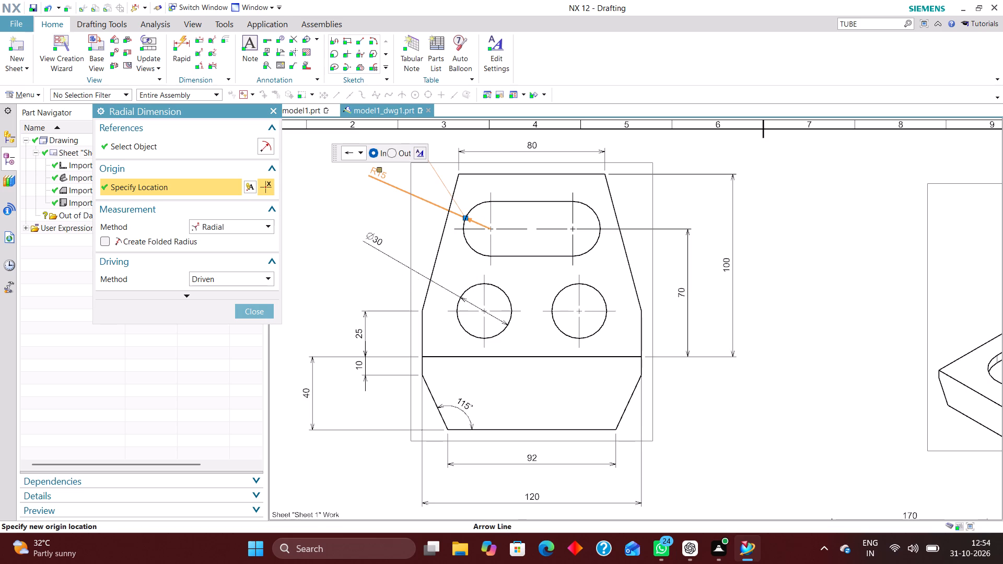
pyautogui.click(393, 151)
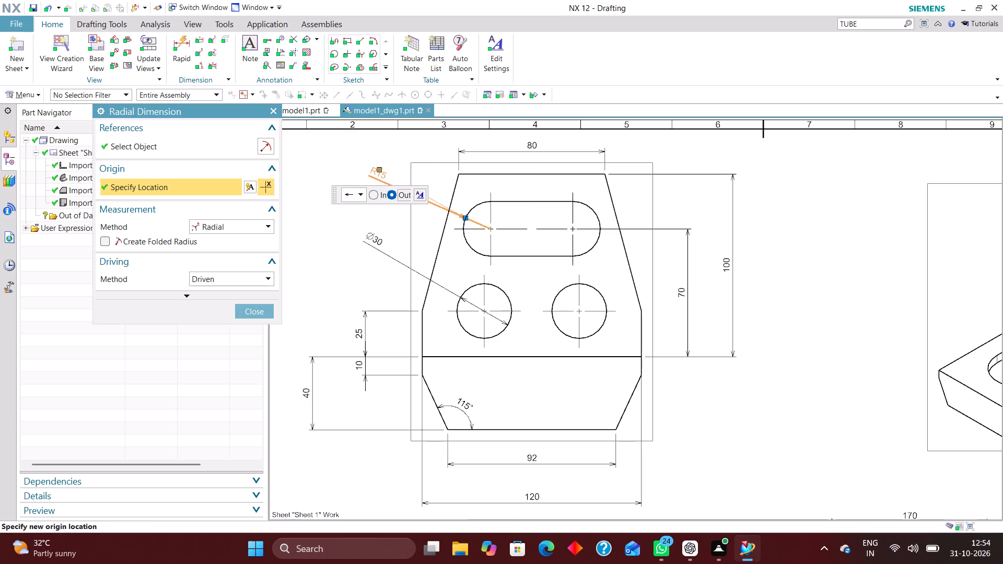
pyautogui.click(251, 309)
# Set the R15 dimension's text orientation to Horizontal Text with the position Text above Stub.
pyautogui.doubleClick(380, 179)
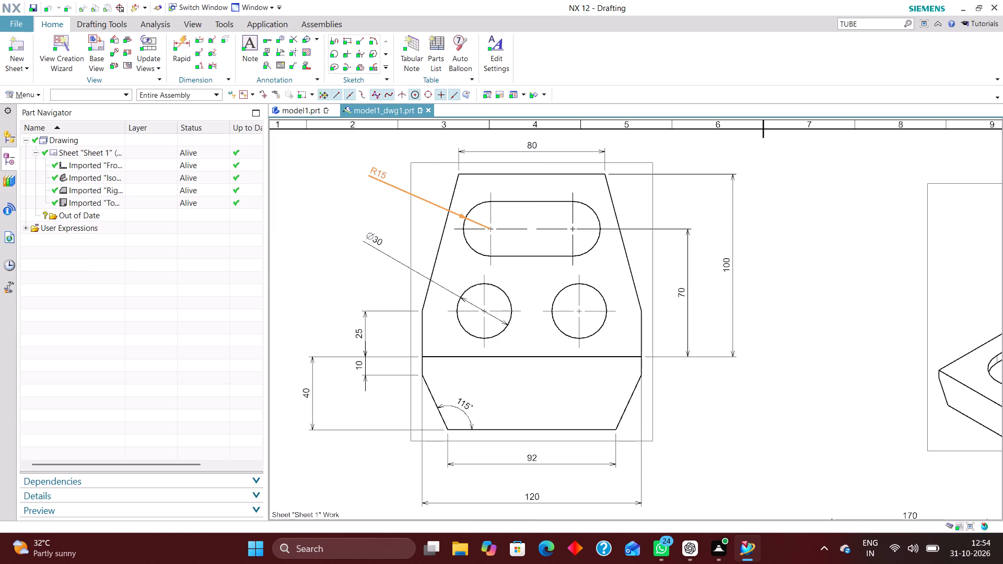
pyautogui.click(407, 251)
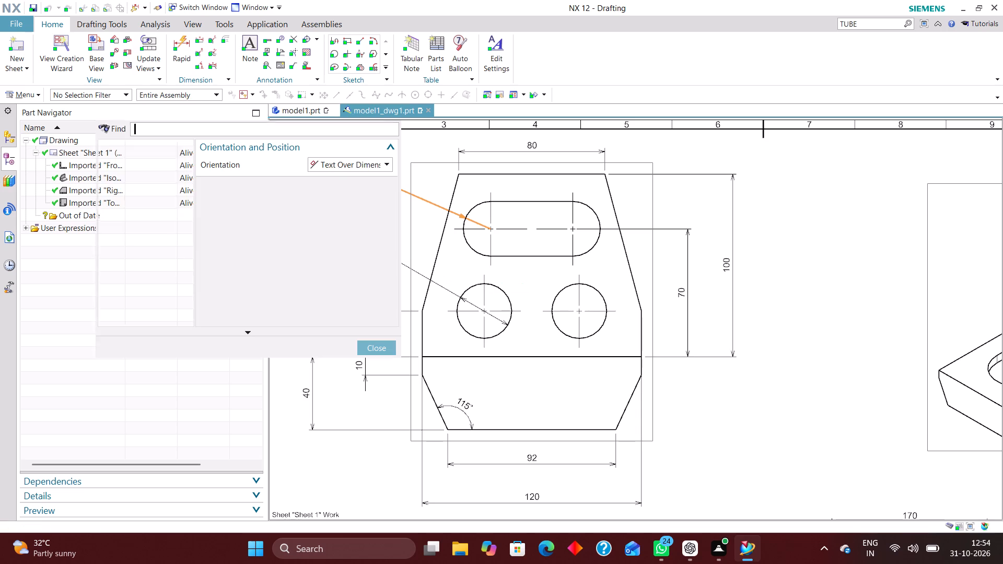
pyautogui.click(367, 165)
pyautogui.click(365, 183)
pyautogui.click(370, 164)
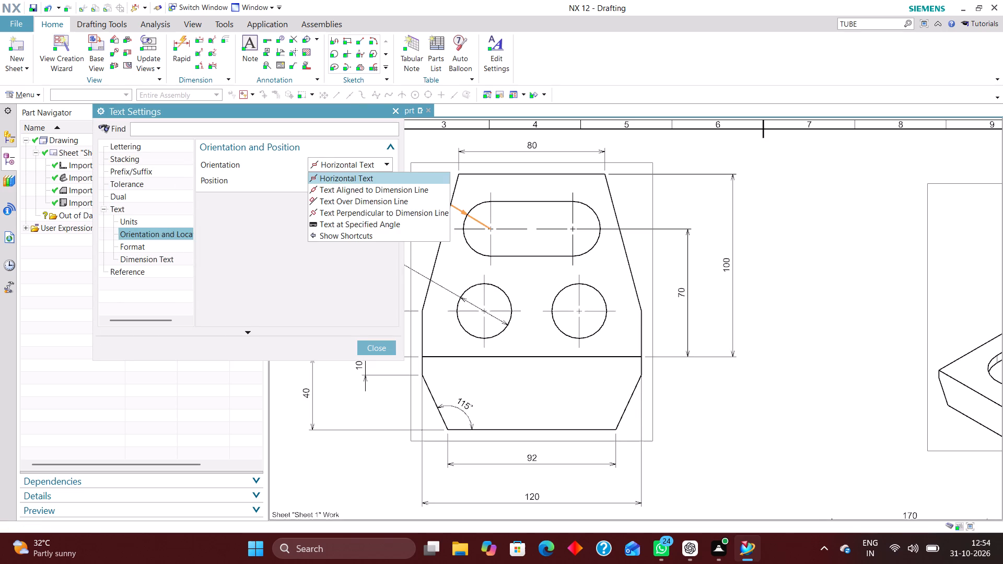
pyautogui.click(376, 167)
pyautogui.click(373, 181)
pyautogui.click(369, 203)
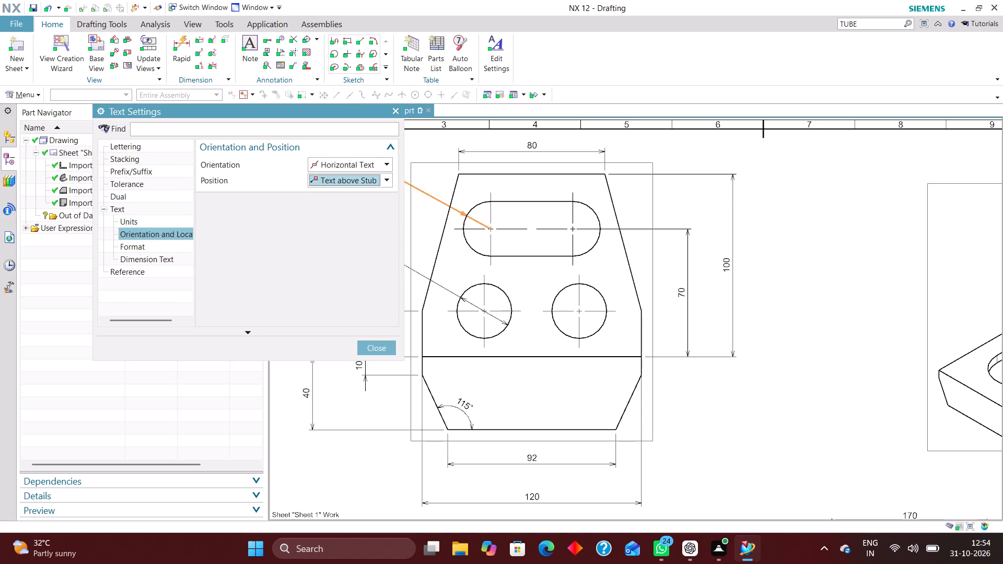
pyautogui.click(371, 347)
pyautogui.click(267, 312)
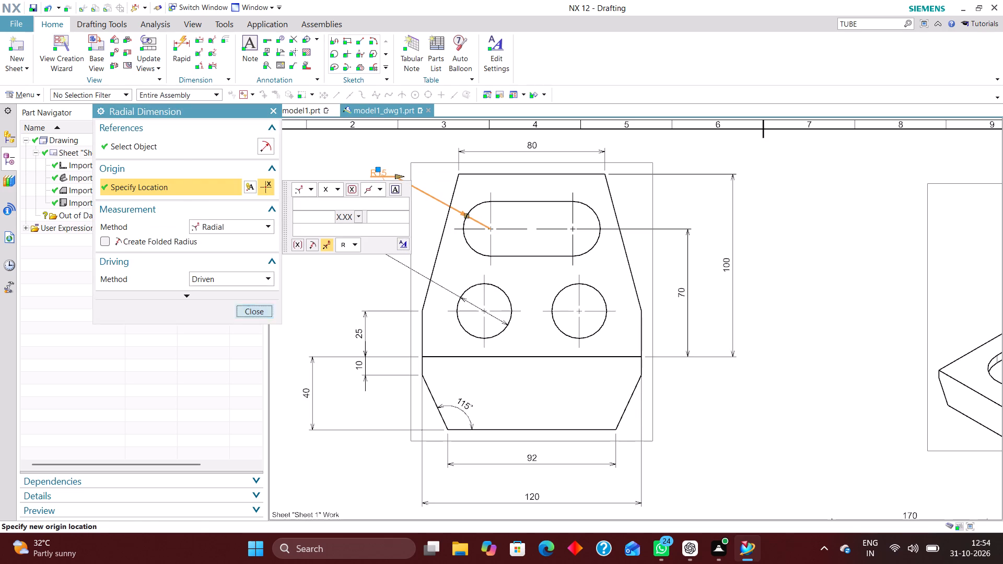
# Move the R15 text closer to the slot, beside the upper part of the front view's slanted left edge.
pyautogui.moveTo(380, 170); pyautogui.dragTo(414, 181)
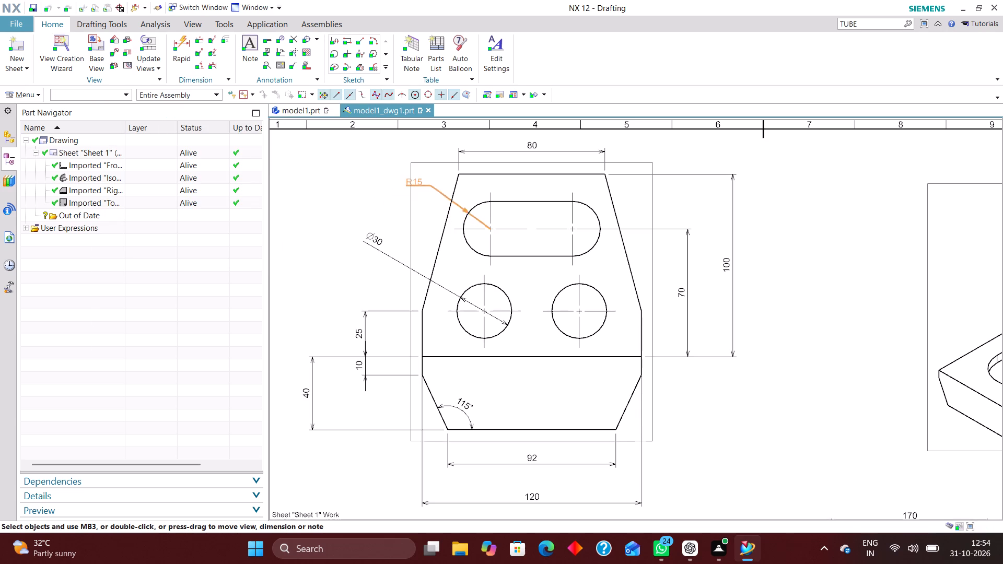
pyautogui.moveTo(414, 181); pyautogui.dragTo(428, 196)
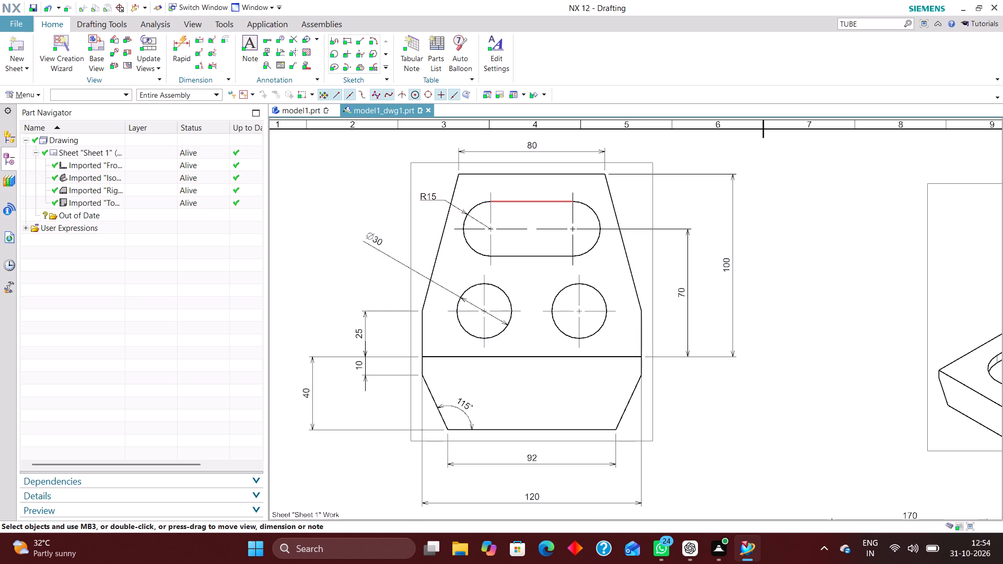
# Set the Ø30 hole dimension's text in the front view to Horizontal Text, positioned above the stub.
pyautogui.scroll(-1, 470, 198)
pyautogui.doubleClick(400, 242)
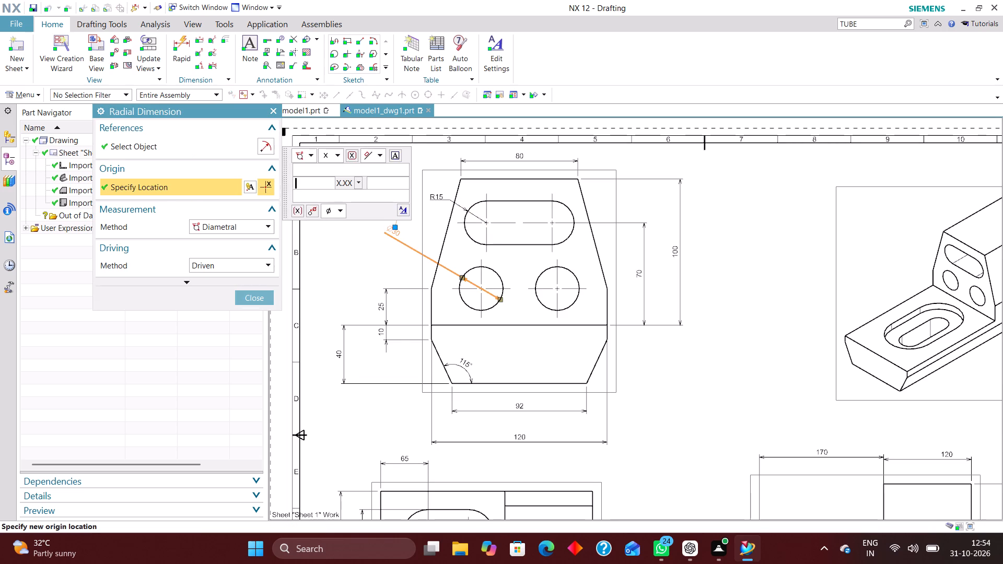
pyautogui.click(401, 212)
pyautogui.click(376, 170)
pyautogui.click(376, 182)
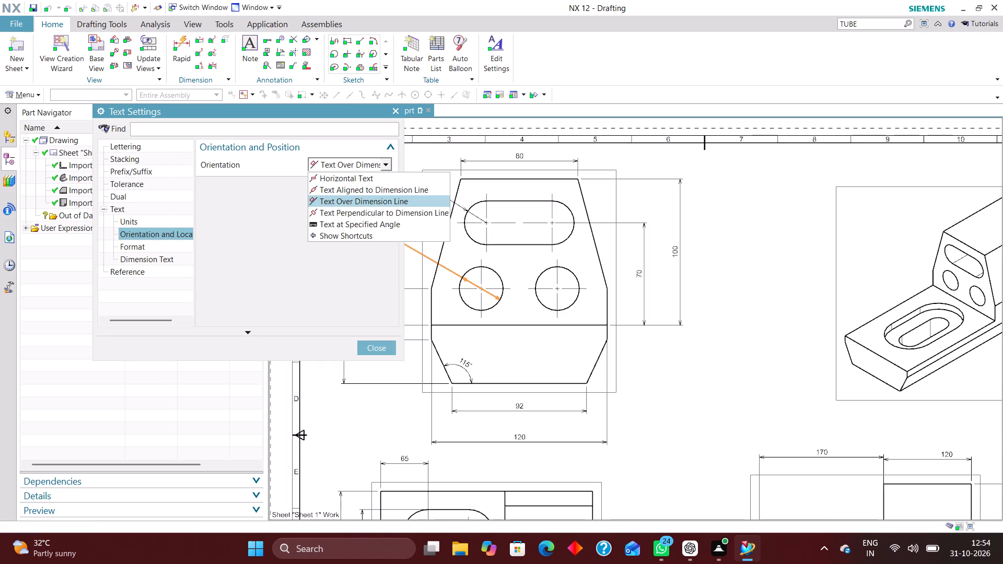
pyautogui.click(379, 183)
pyautogui.click(377, 202)
pyautogui.click(380, 345)
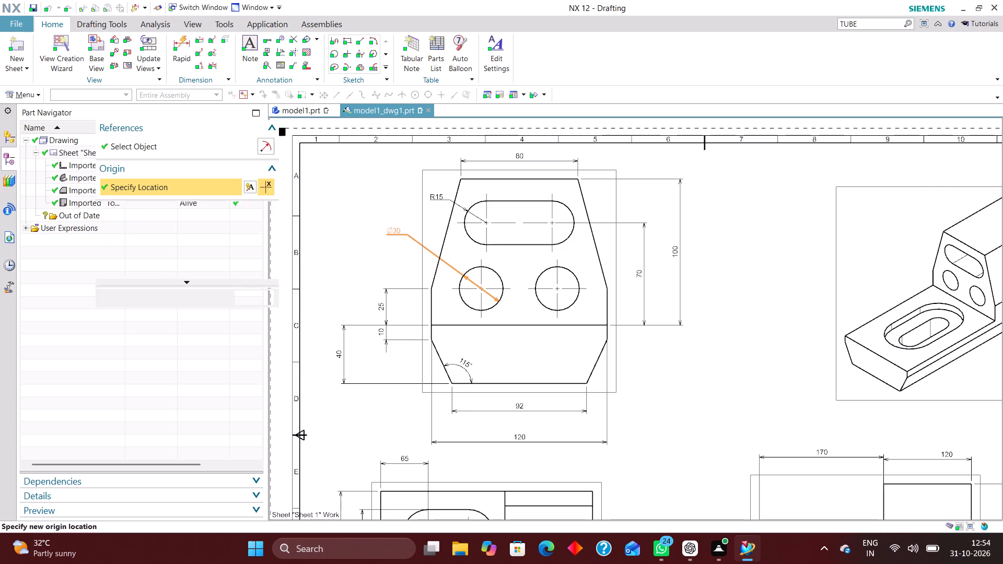
pyautogui.click(263, 300)
# Move the Ø30 text closer to the left hole, just outside the front view's slanted left edge.
pyautogui.click(387, 226)
pyautogui.moveTo(389, 230); pyautogui.dragTo(406, 254)
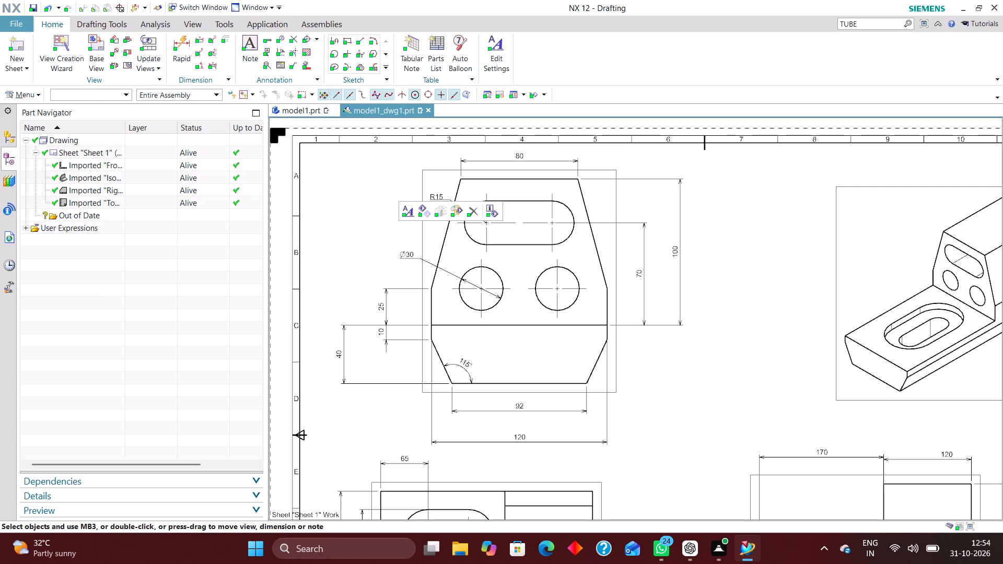
# Examine the front view and the surrounding views for dimensions that are still missing.
pyautogui.scroll(-1, 550, 201)
pyautogui.scroll(-1, 481, 201)
pyautogui.scroll(2, 517, 261)
pyautogui.scroll(-1, 533, 215)
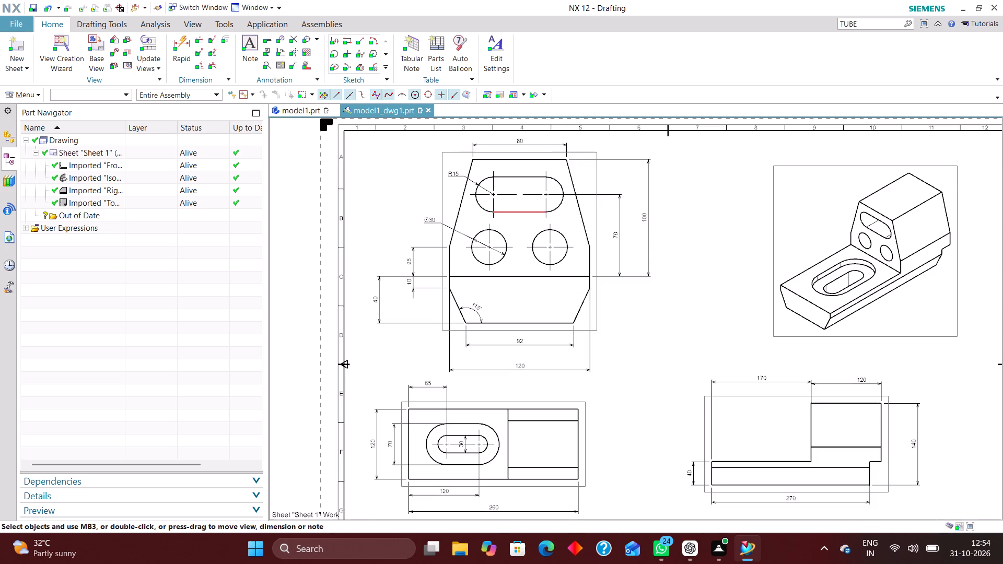
pyautogui.scroll(2, 523, 217)
pyautogui.scroll(-1, 492, 170)
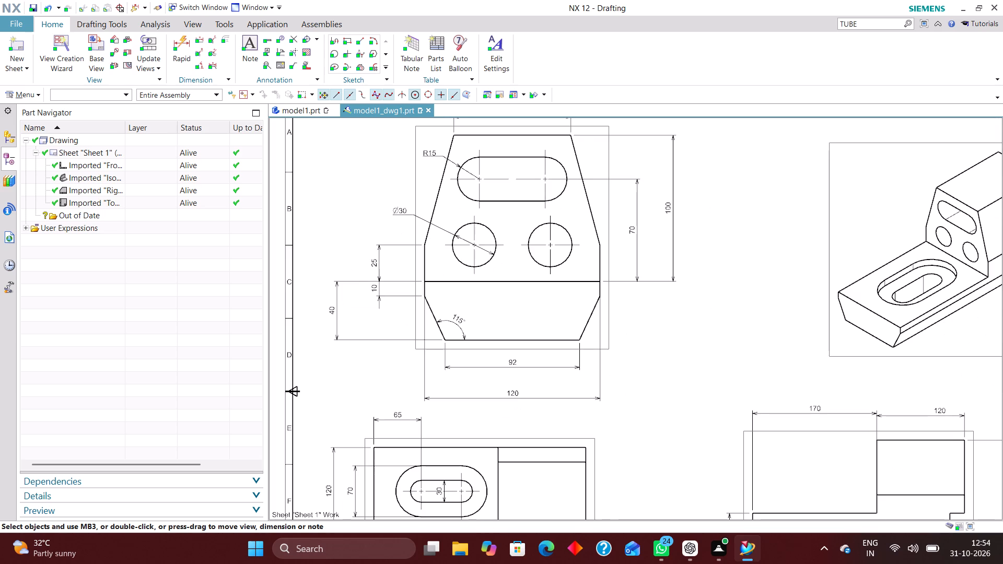
pyautogui.scroll(-1, 505, 274)
pyautogui.scroll(2, 516, 253)
pyautogui.scroll(-1, 535, 260)
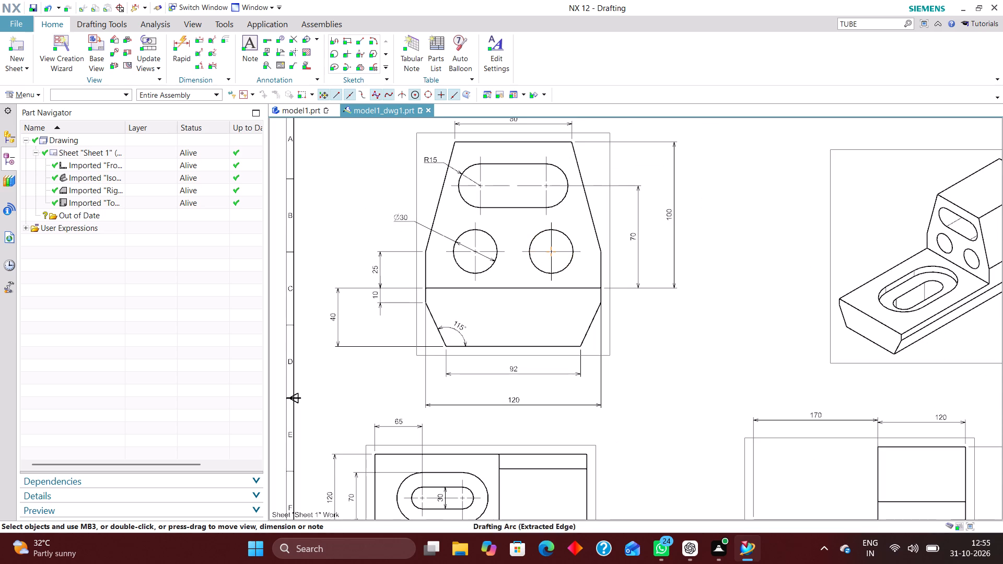
# Start a Rapid Dimension and set its measurement method to Inferred.
pyautogui.click(183, 53)
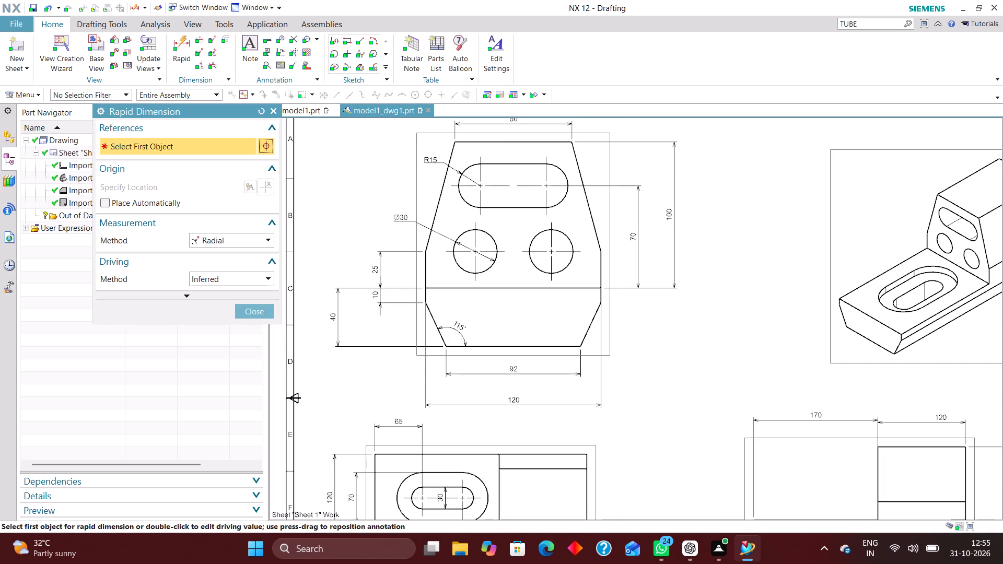
pyautogui.click(232, 239)
pyautogui.click(237, 254)
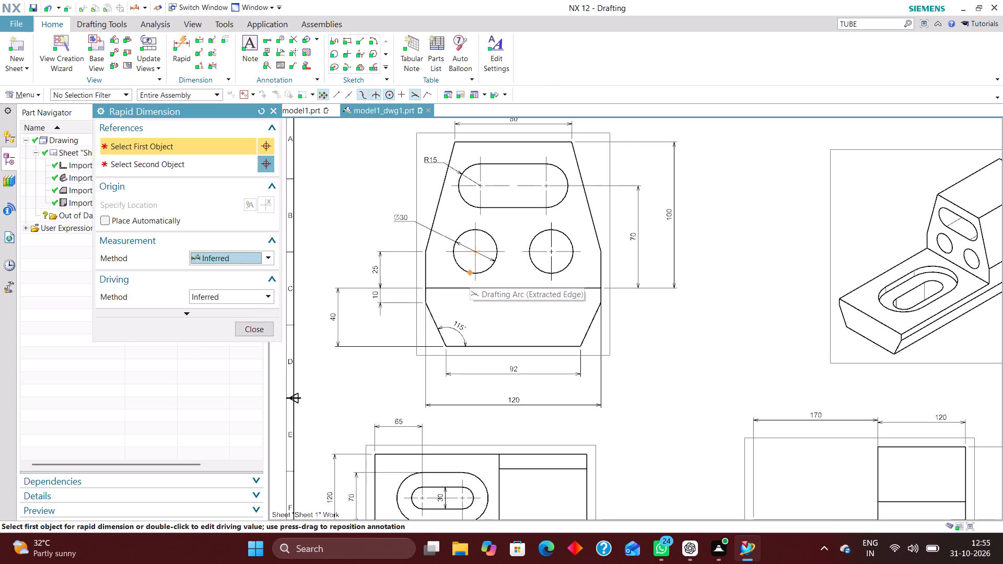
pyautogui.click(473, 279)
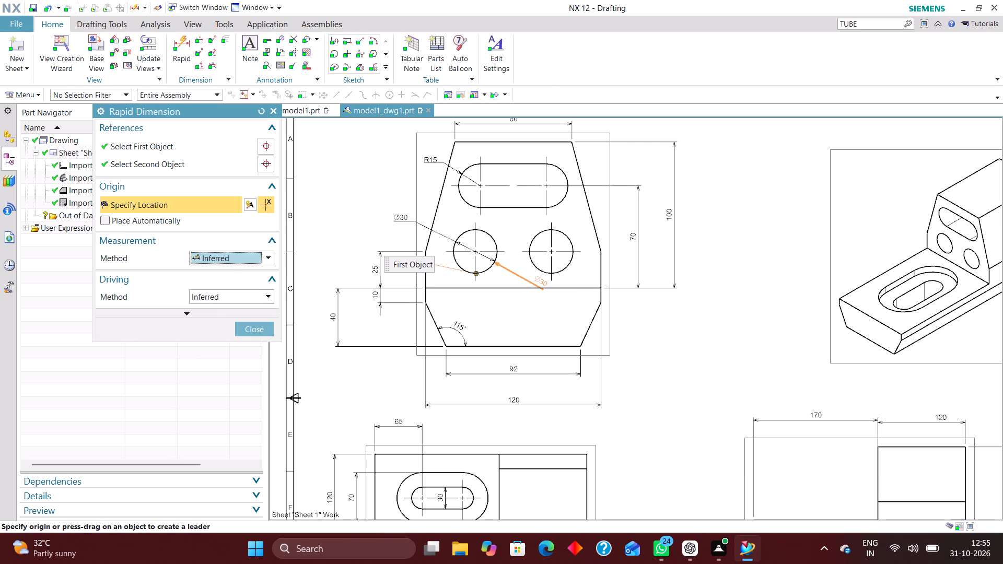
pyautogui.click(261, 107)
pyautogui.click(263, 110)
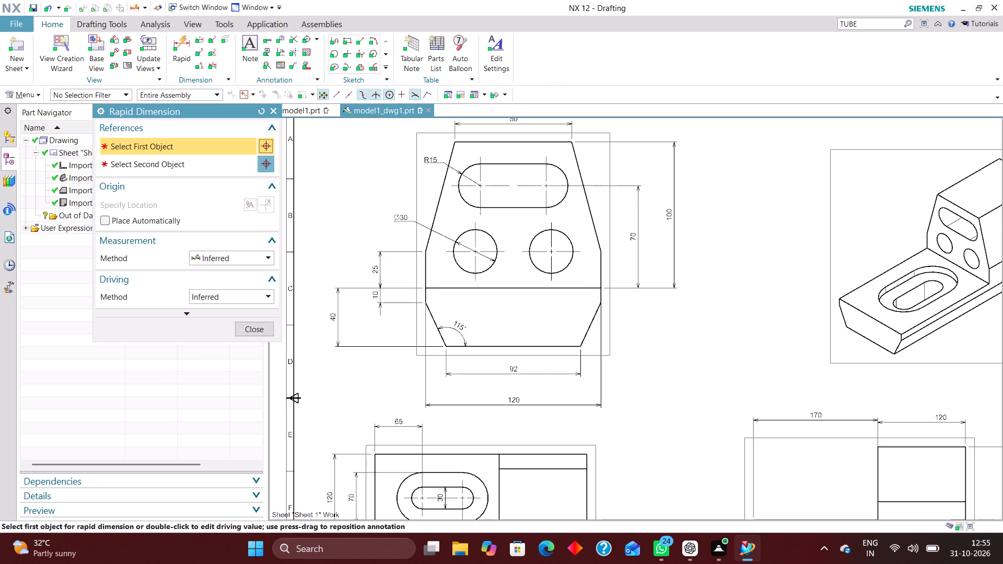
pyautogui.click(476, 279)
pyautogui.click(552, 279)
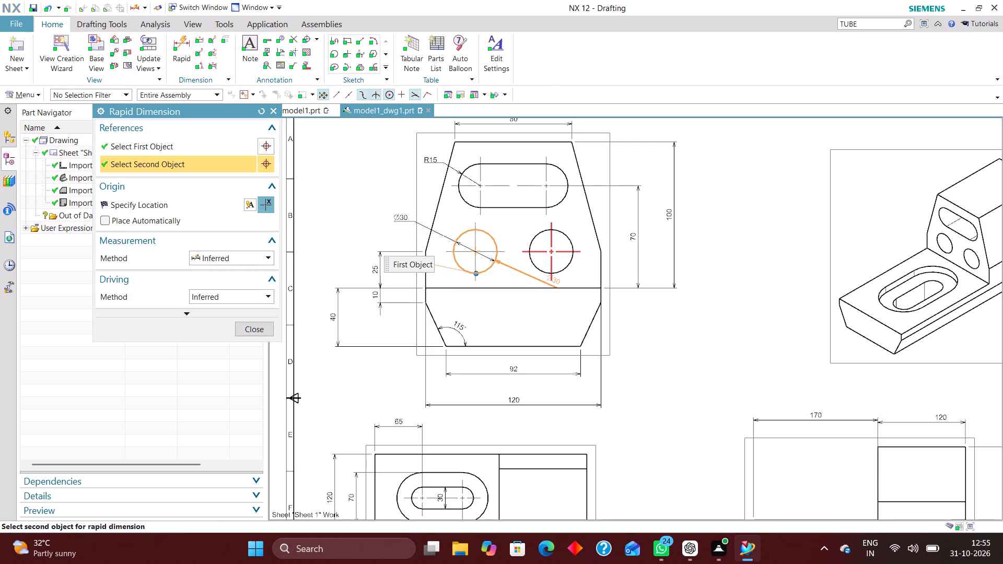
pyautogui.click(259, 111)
# Dimension the horizontal distance between the two hole centers in the front view, placing it below the holes.
pyautogui.click(474, 280)
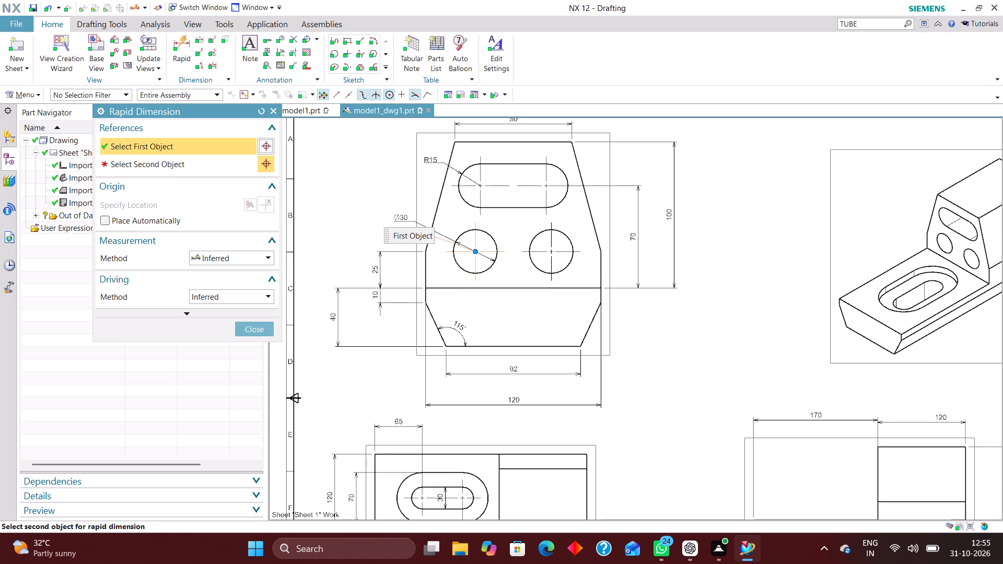
pyautogui.click(551, 279)
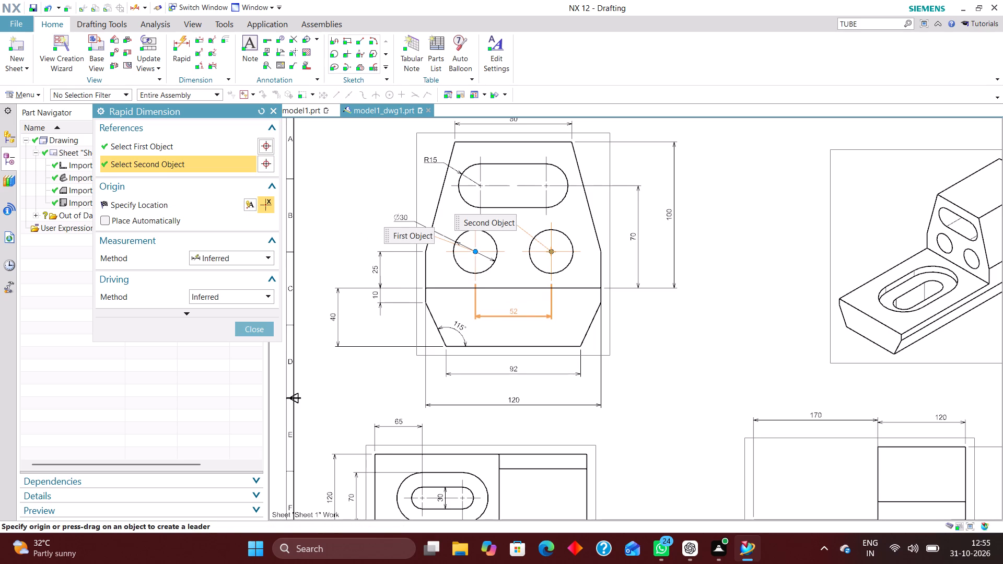
pyautogui.click(510, 304)
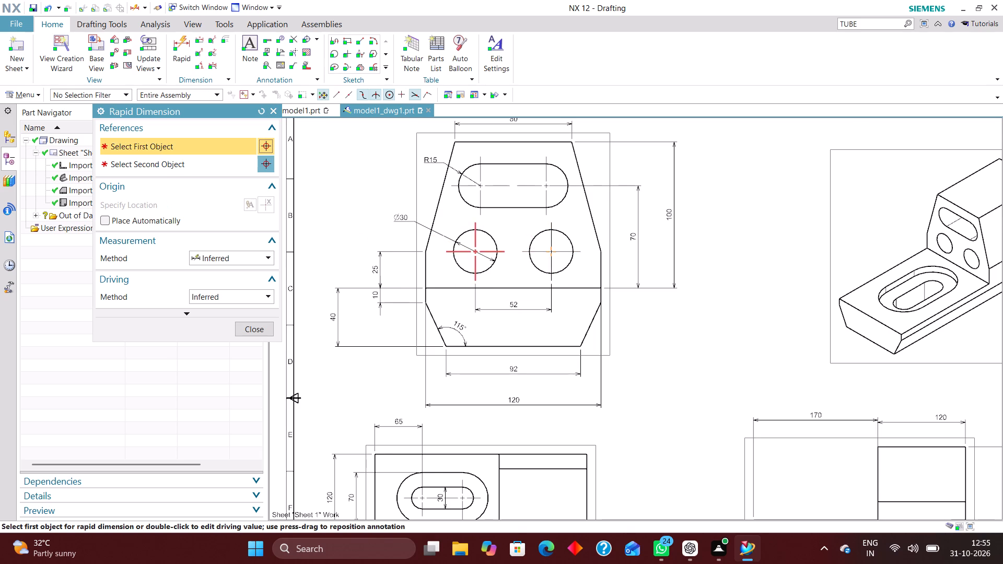
# Dimension the horizontal distance between the slot's two arc centers in the front view, placing it just above the slot.
pyautogui.scroll(-1, 498, 255)
pyautogui.scroll(5, 485, 177)
pyautogui.scroll(-4, 495, 240)
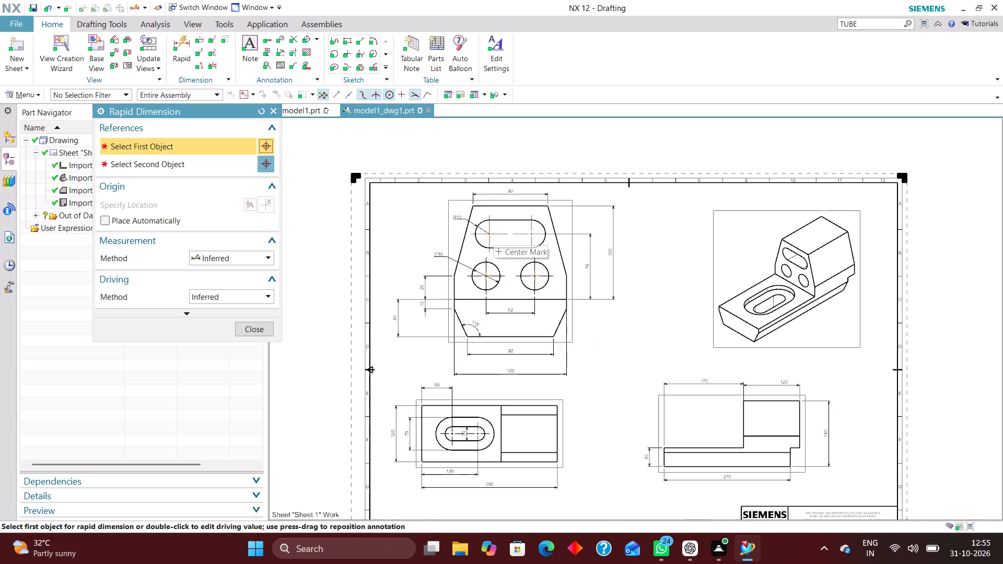
pyautogui.scroll(6, 492, 192)
pyautogui.click(480, 289)
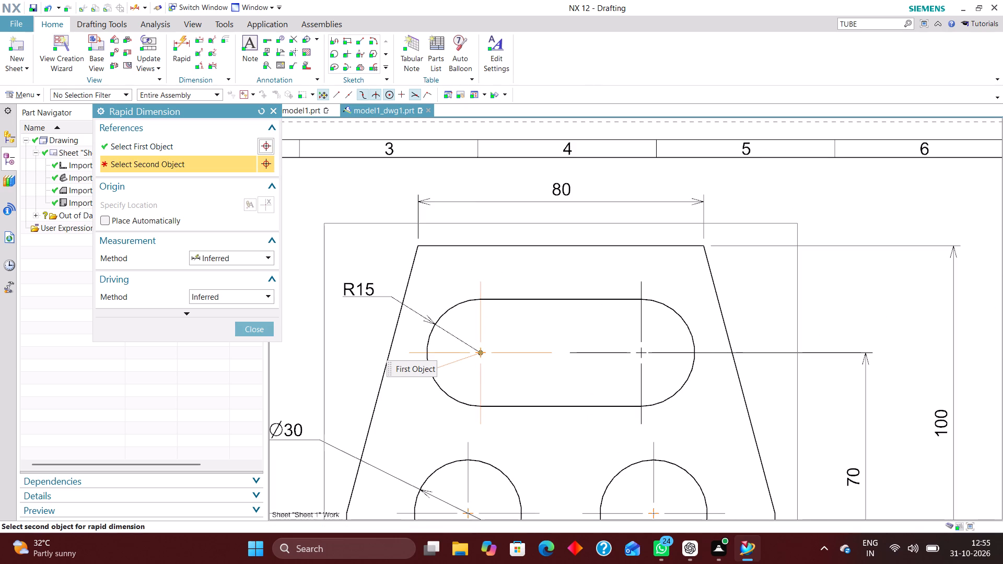
pyautogui.click(641, 287)
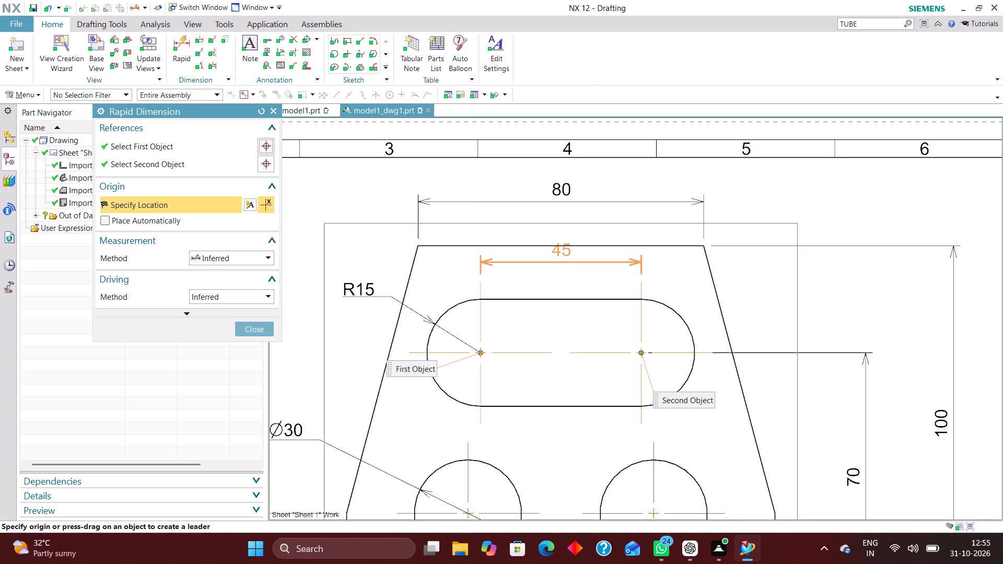
pyautogui.click(558, 266)
# Examine the whole sheet and the top view's slot for completeness and arrangement of the dimensions.
pyautogui.scroll(-4, 540, 205)
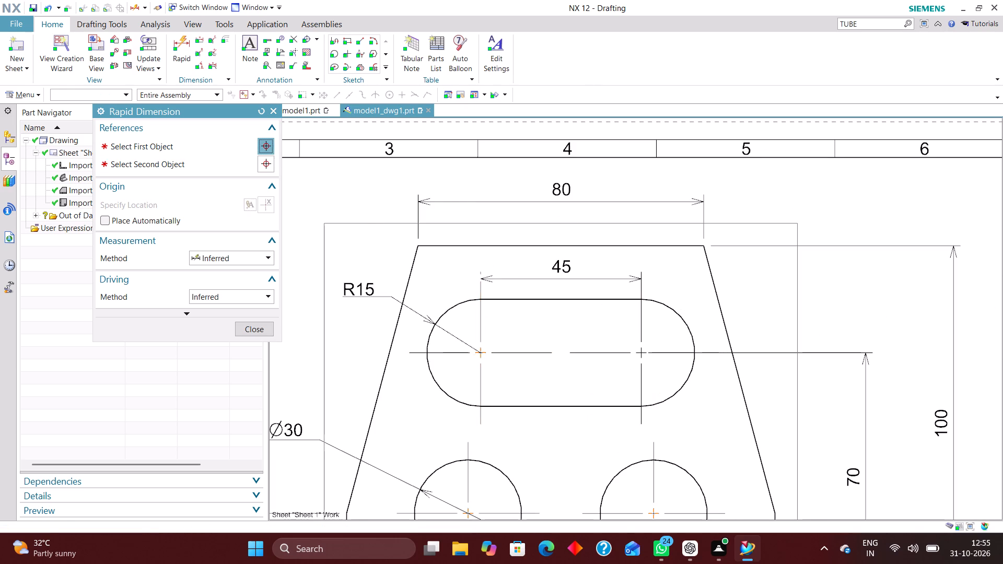
pyautogui.scroll(-3, 523, 197)
pyautogui.scroll(-3, 540, 239)
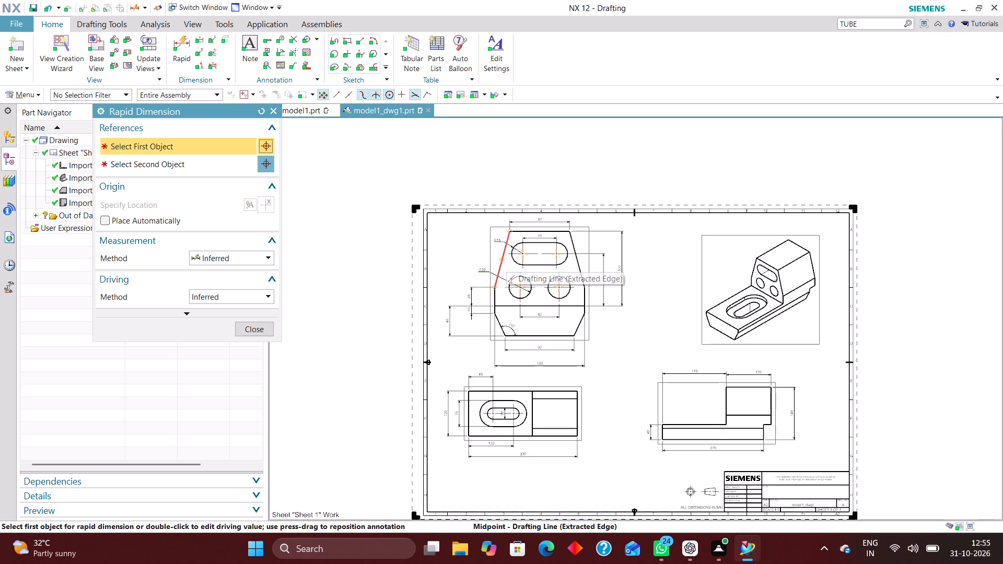
pyautogui.scroll(-1, 504, 256)
pyautogui.scroll(2, 659, 383)
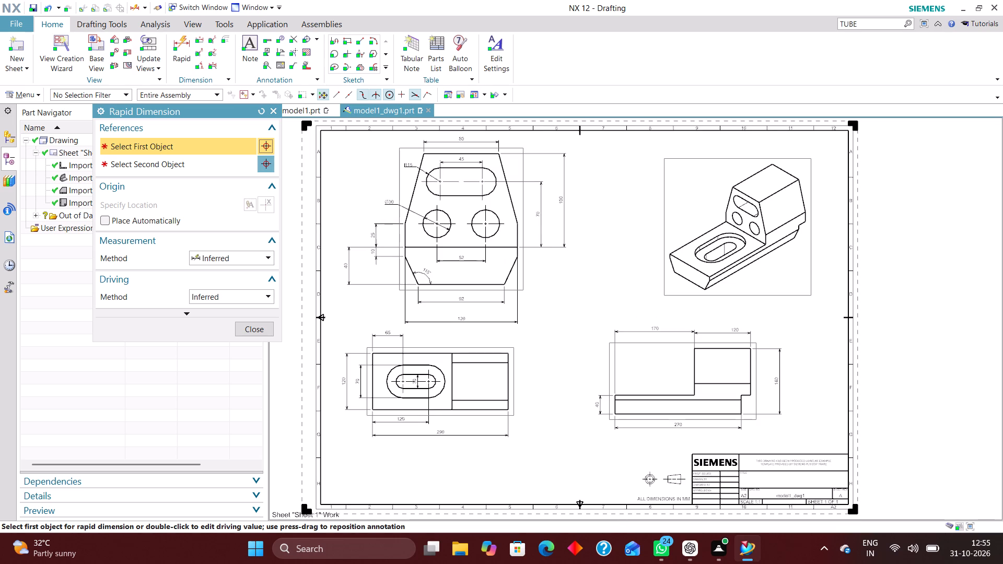
pyautogui.scroll(-1, 587, 308)
pyautogui.scroll(1, 568, 312)
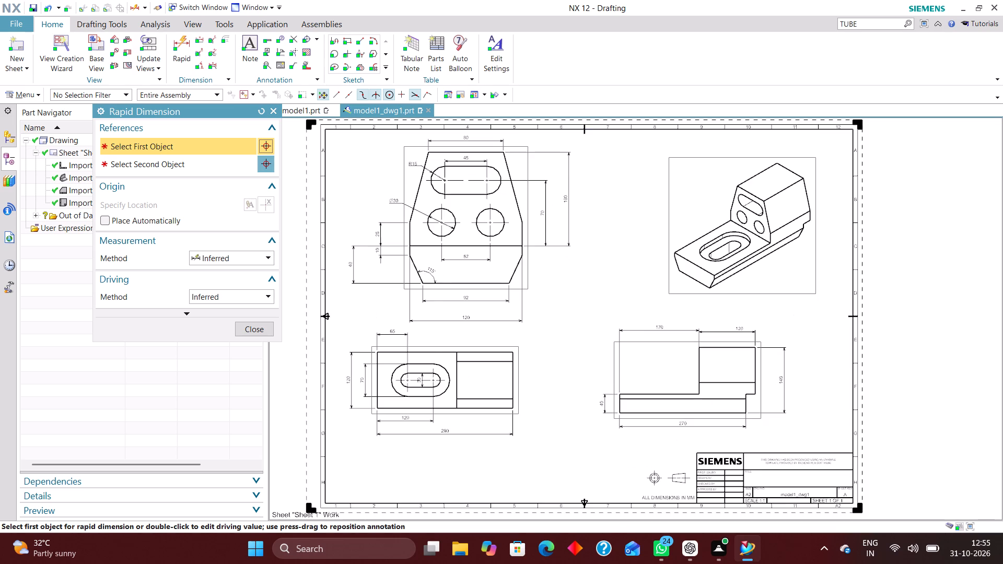
pyautogui.scroll(-1, 570, 313)
pyautogui.scroll(3, 465, 367)
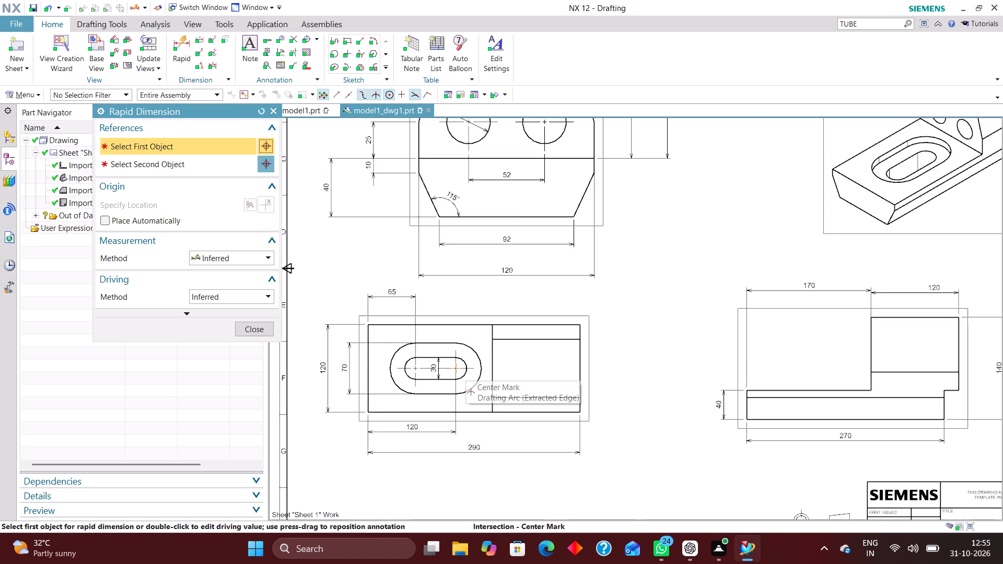
# End the rapid dimensioning and examine the full sheet with all four dimensioned views.
pyautogui.scroll(1, 466, 363)
pyautogui.scroll(-1, 512, 323)
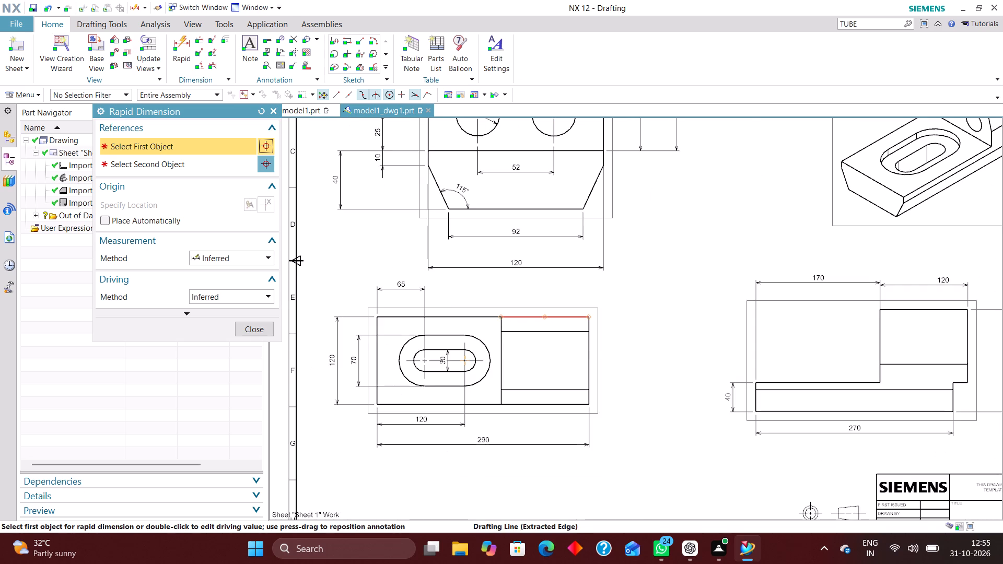
pyautogui.click(259, 325)
pyautogui.scroll(-3, 603, 326)
pyautogui.scroll(-1, 543, 293)
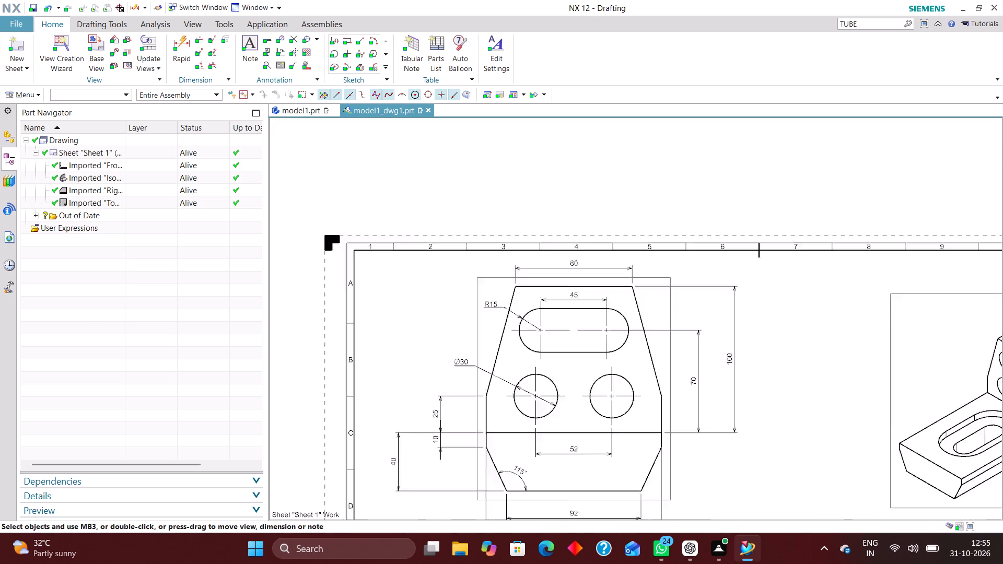
pyautogui.scroll(-2, 538, 294)
pyautogui.scroll(2, 661, 375)
pyautogui.scroll(-3, 542, 310)
pyautogui.scroll(2, 591, 398)
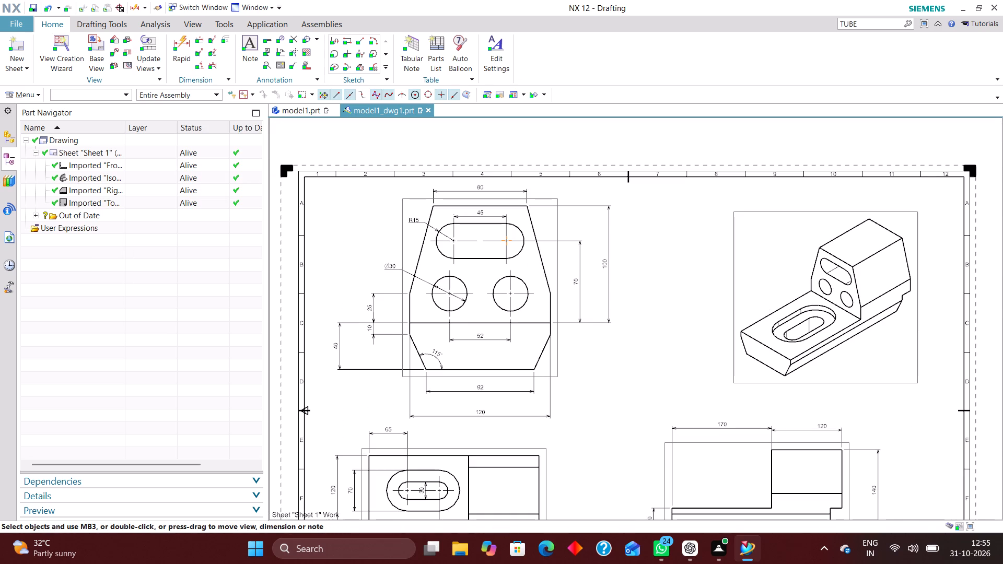
pyautogui.moveTo(698, 289); pyautogui.dragTo(678, 347, button='right')
pyautogui.moveTo(689, 352); pyautogui.dragTo(596, 428, button='right')
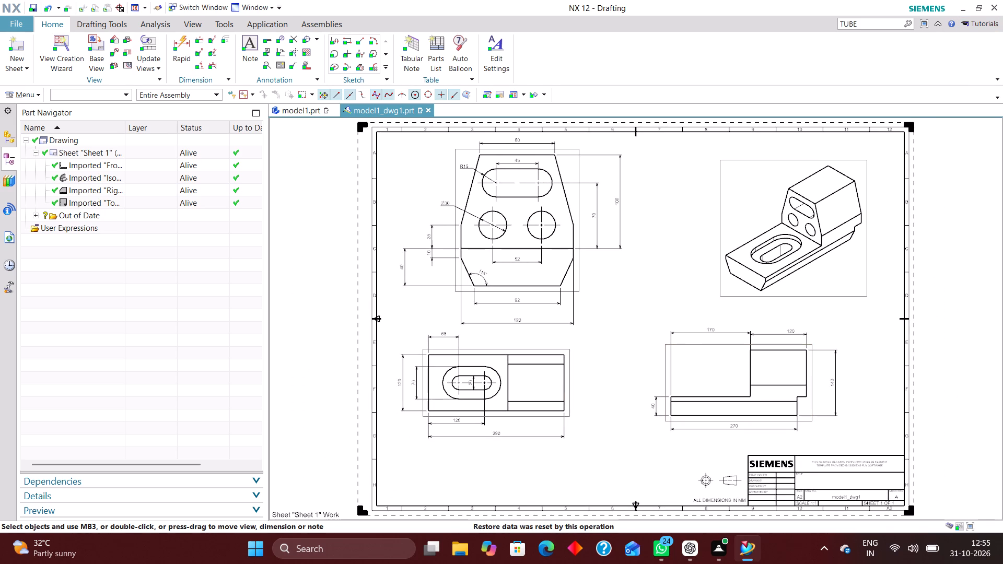
# Rename the imported front view as FRONT VIEW.
pyautogui.click(148, 168)
pyautogui.rightClick(148, 164)
pyautogui.click(176, 369)
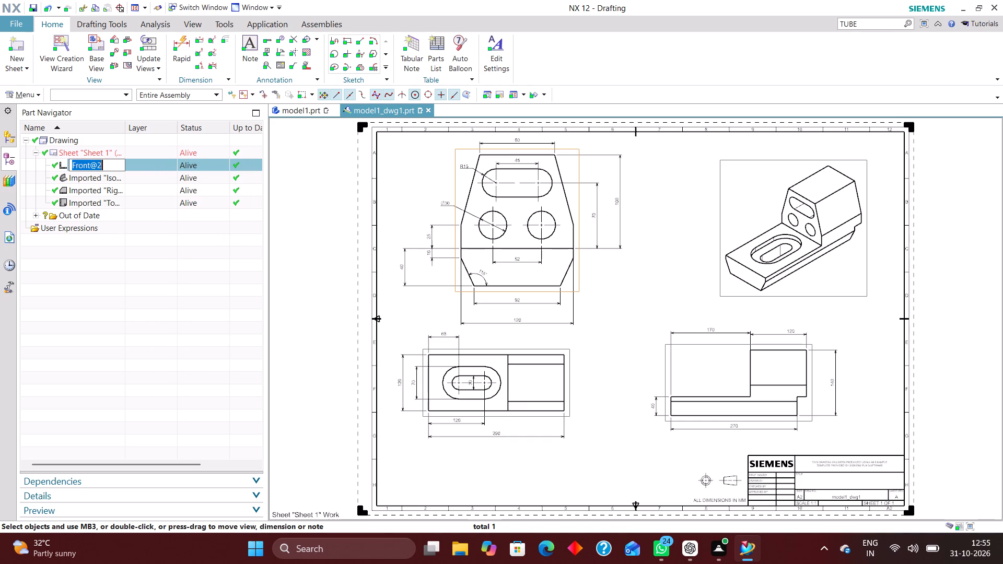
pyautogui.write('FRONT VIEW')
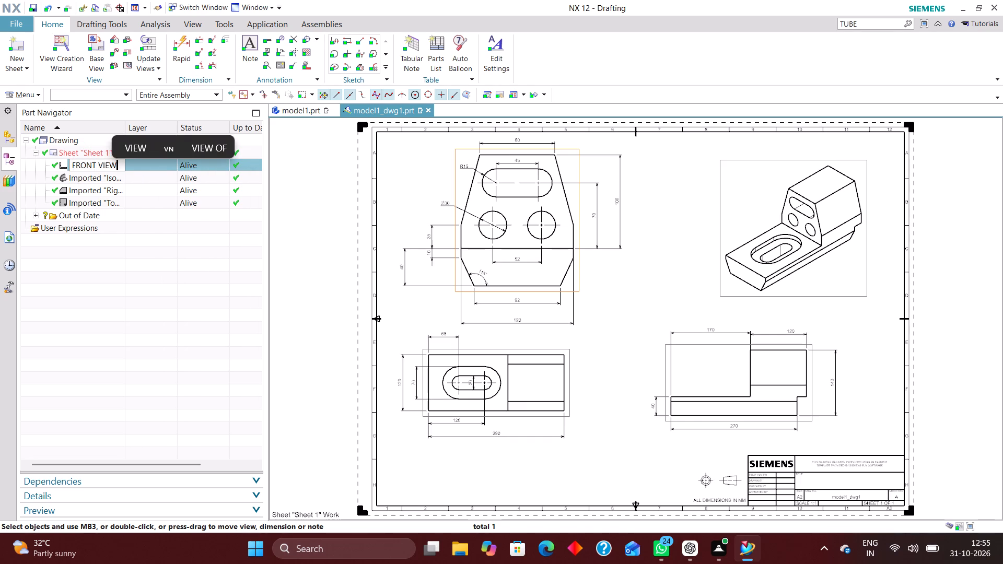
pyautogui.press('Return')
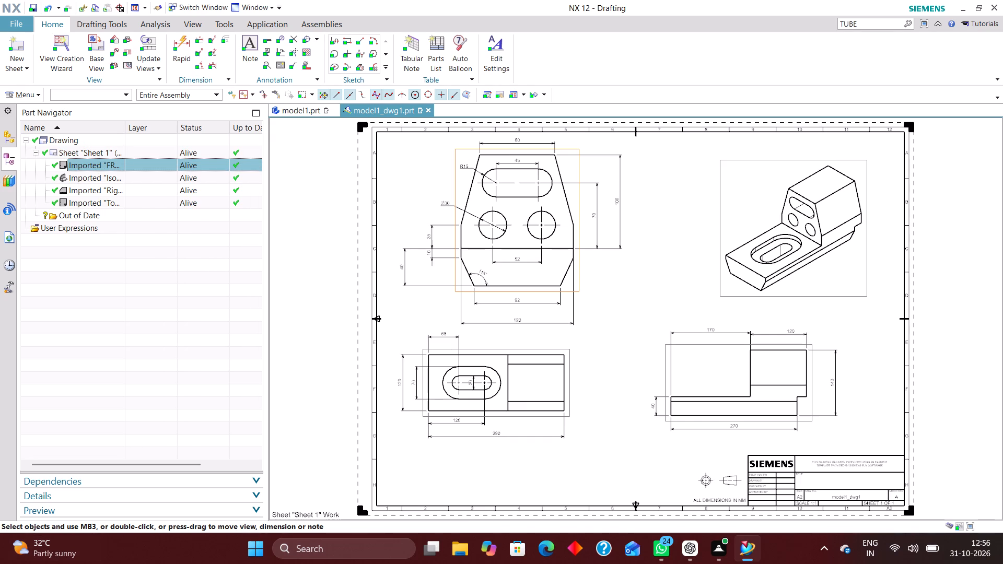
# Turn on the view label for the isometric view and set its label type to Name.
pyautogui.rightClick(811, 298)
pyautogui.click(858, 63)
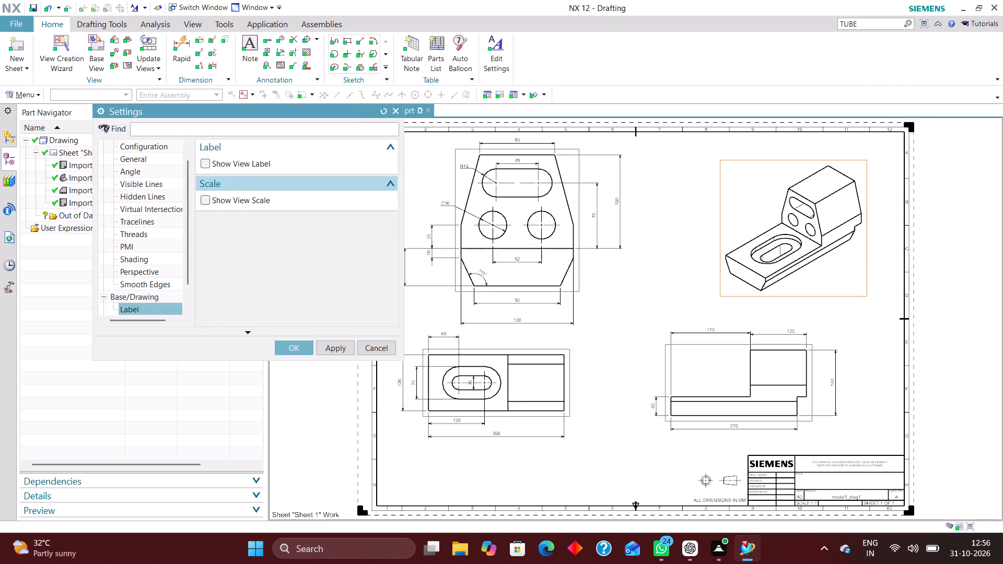
pyautogui.click(205, 163)
pyautogui.click(342, 217)
pyautogui.click(336, 230)
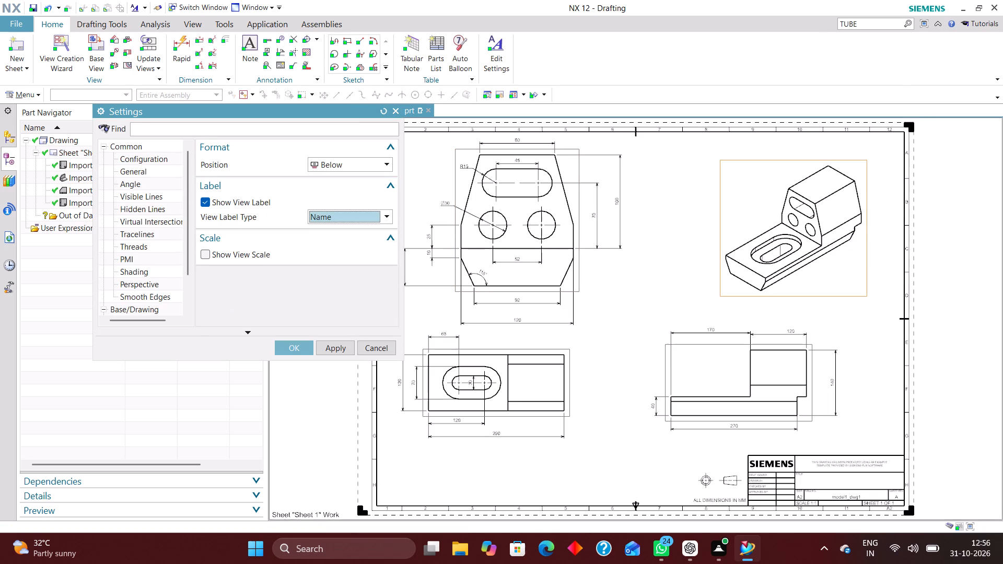
# Show the isometric view's scale with the prefix "SCALE :", setting the prefix and value character height factors to 1, and apply the settings.
pyautogui.click(204, 253)
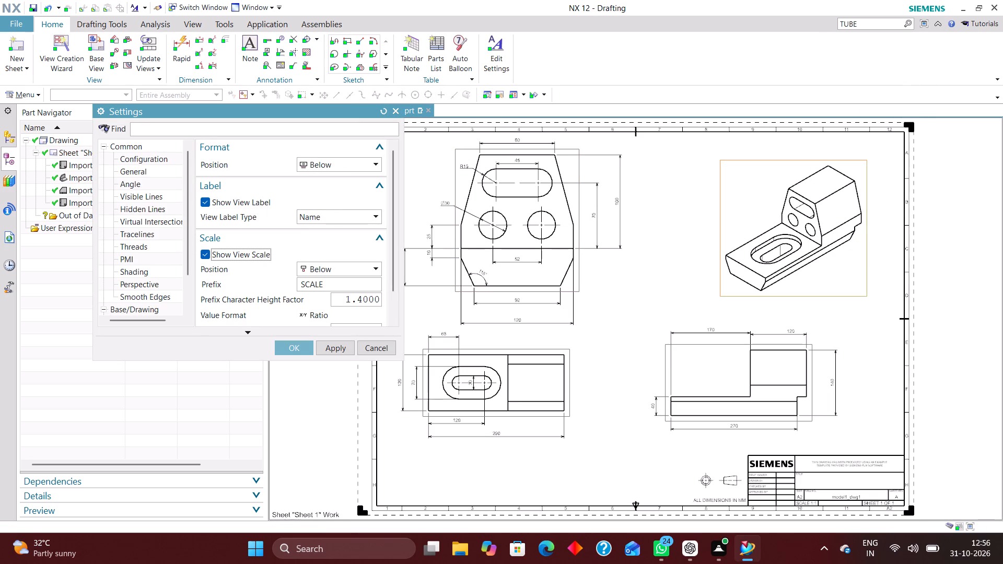
pyautogui.moveTo(342, 299); pyautogui.dragTo(475, 309)
pyautogui.press('1')
pyautogui.press('Return')
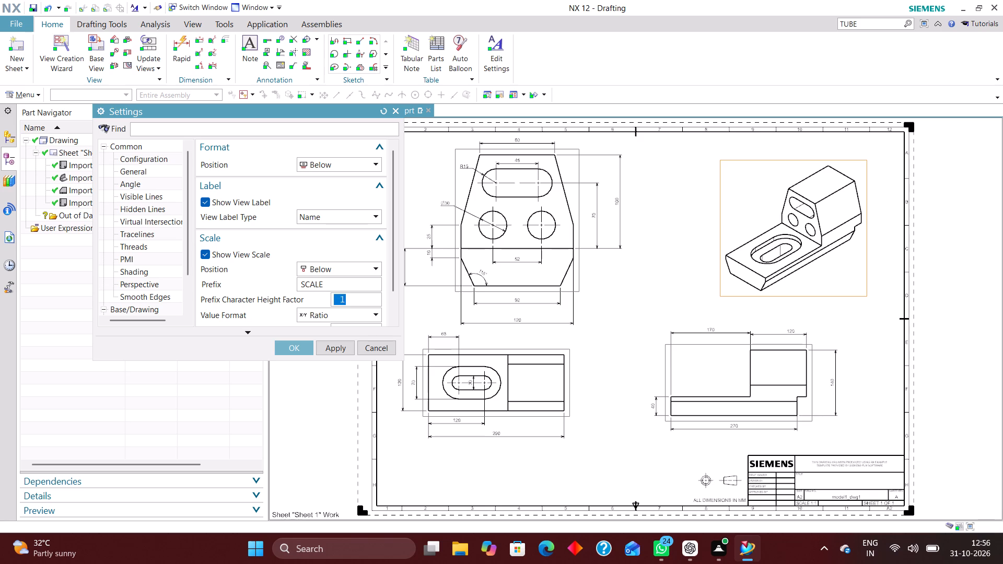
pyautogui.scroll(-3, 356, 297)
pyautogui.moveTo(343, 301); pyautogui.dragTo(434, 293)
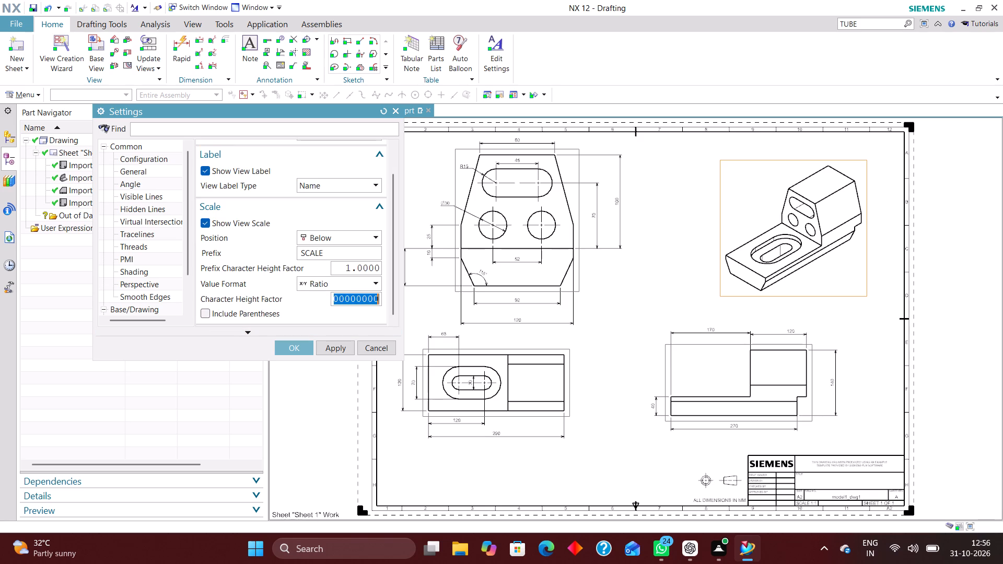
pyautogui.press('1')
pyautogui.press('Return')
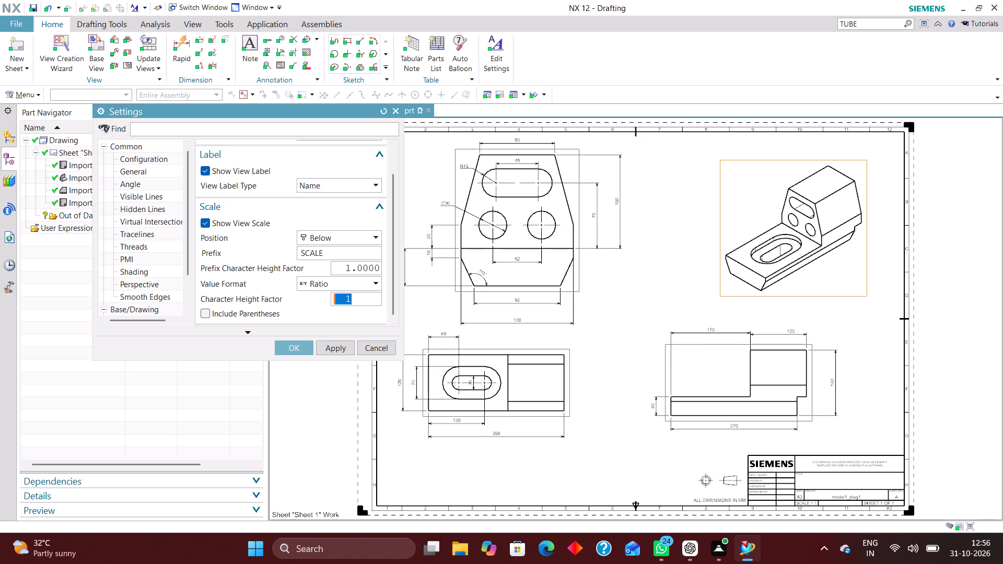
pyautogui.click(330, 252)
pyautogui.press('space')
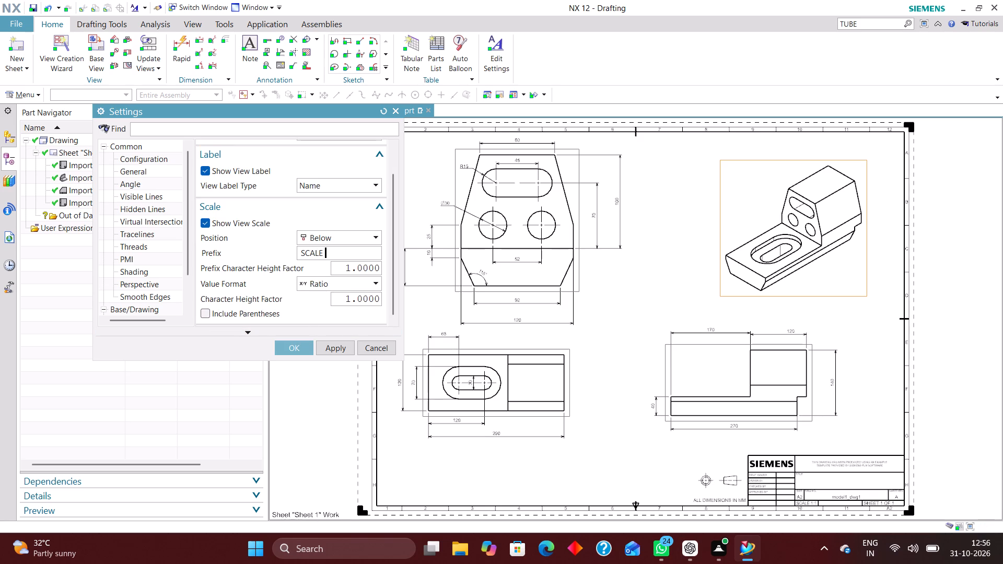
pyautogui.hotkey('shift', ':')
pyautogui.press('Return')
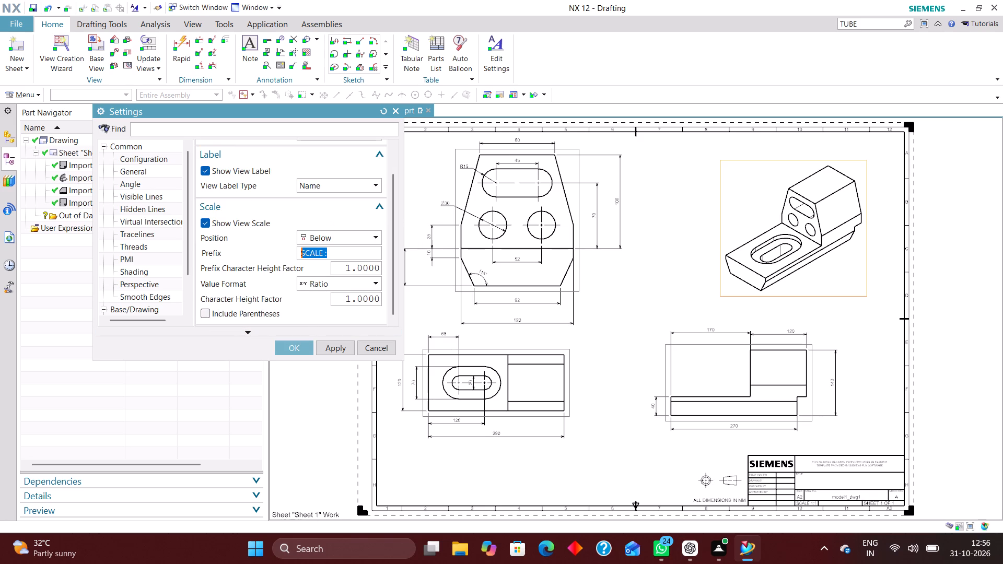
pyautogui.click(295, 350)
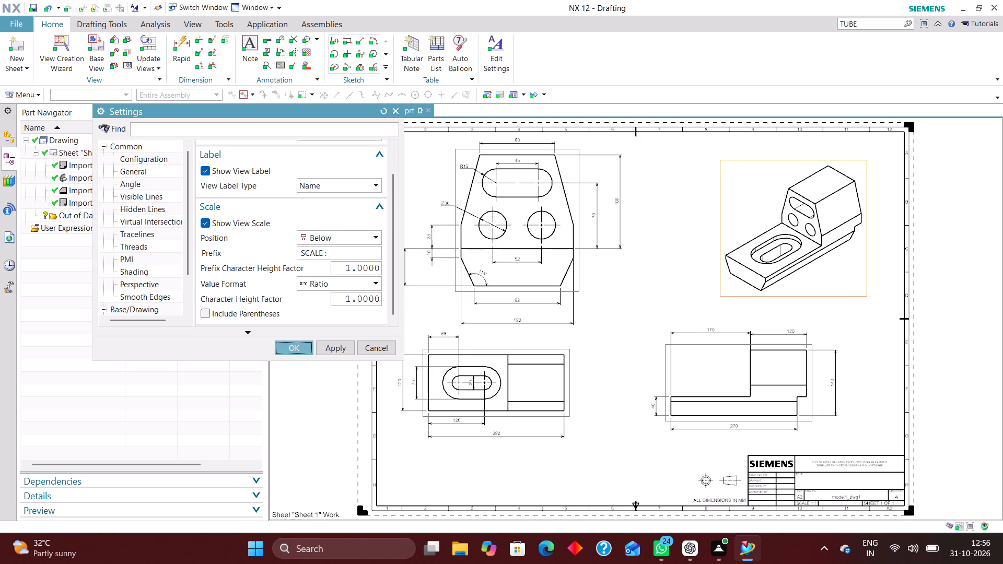
# Turn on the view label for the front view and set its label type to Name.
pyautogui.scroll(2, 580, 312)
pyautogui.rightClick(561, 284)
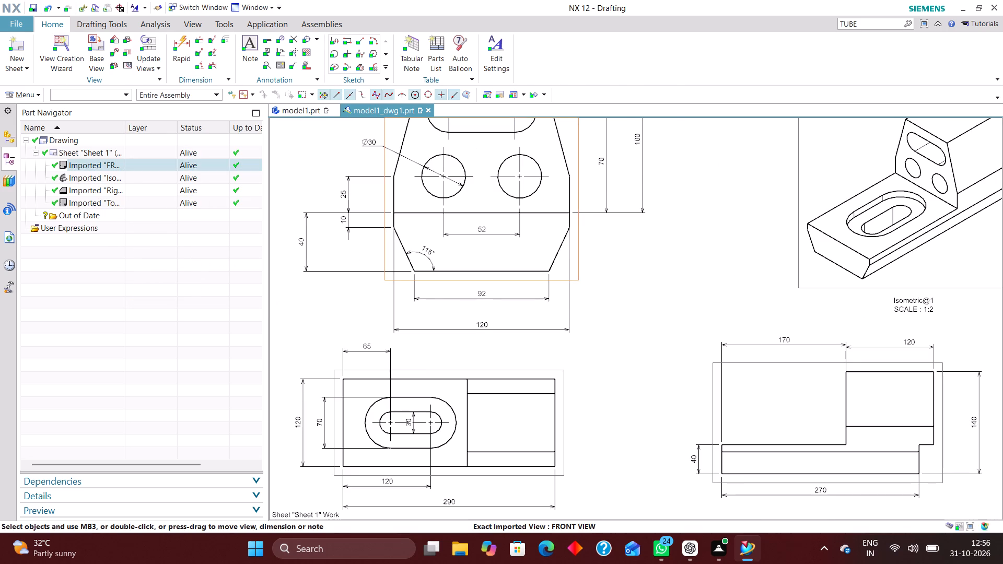
pyautogui.click(580, 52)
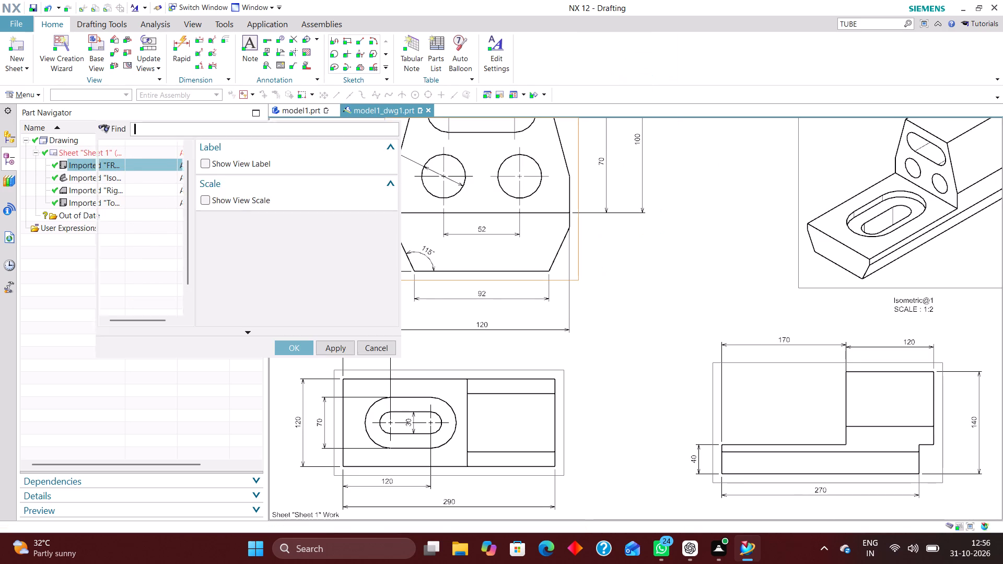
pyautogui.click(205, 158)
pyautogui.click(343, 221)
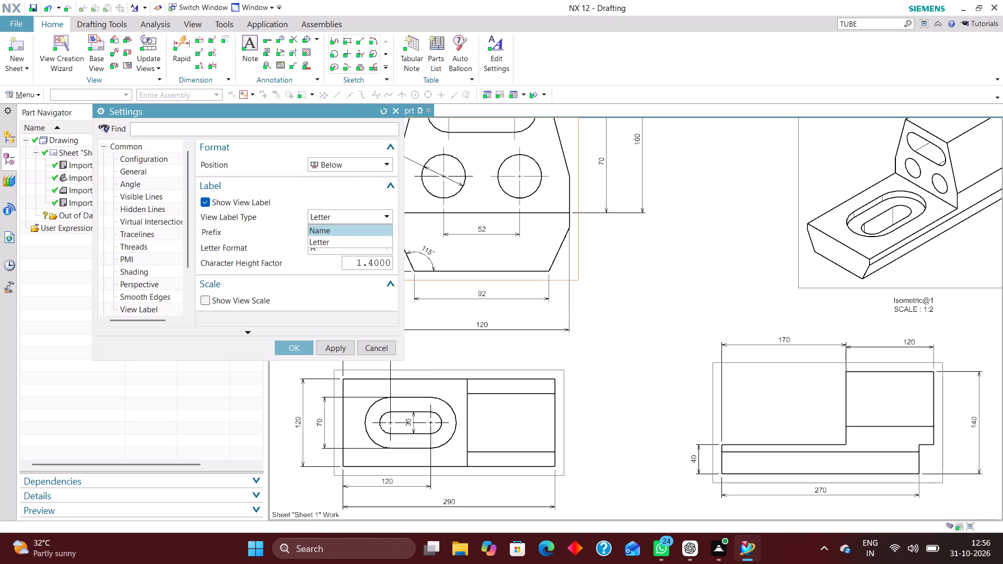
pyautogui.click(342, 230)
# Show the front view's scale with the prefix "SCALE :", setting the prefix and value character height factors to 1, and apply the settings.
pyautogui.click(205, 253)
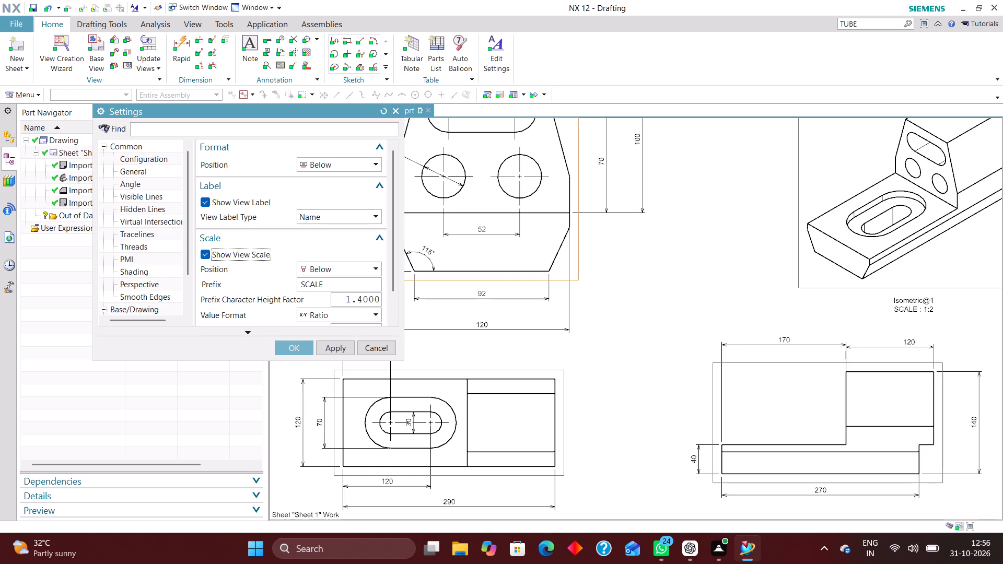
pyautogui.click(339, 278)
pyautogui.click(333, 287)
pyautogui.press('space')
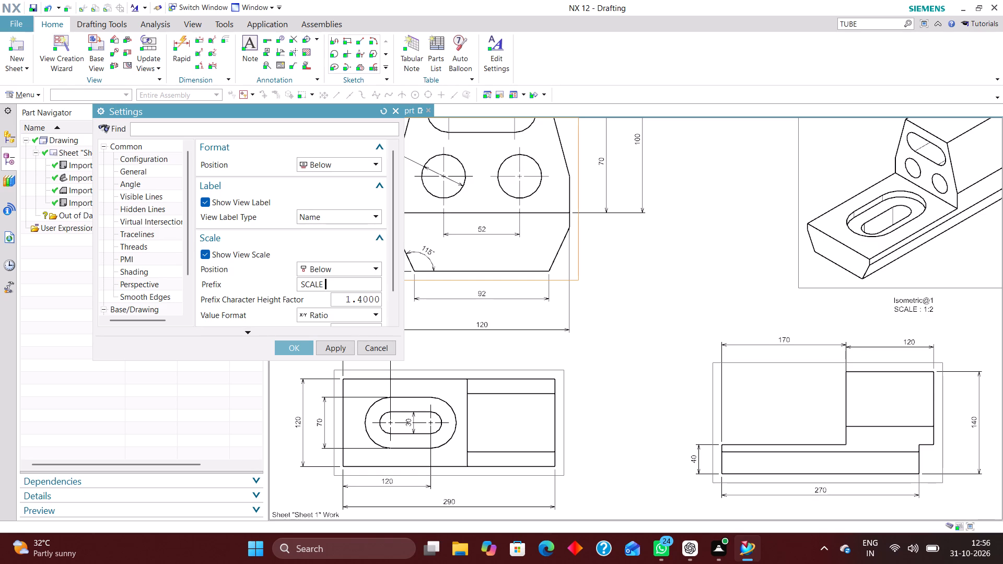
pyautogui.write(':')
pyautogui.press('space')
pyautogui.moveTo(341, 300); pyautogui.dragTo(377, 300)
pyautogui.moveTo(377, 300); pyautogui.dragTo(421, 302)
pyautogui.press('1')
pyautogui.press('Return')
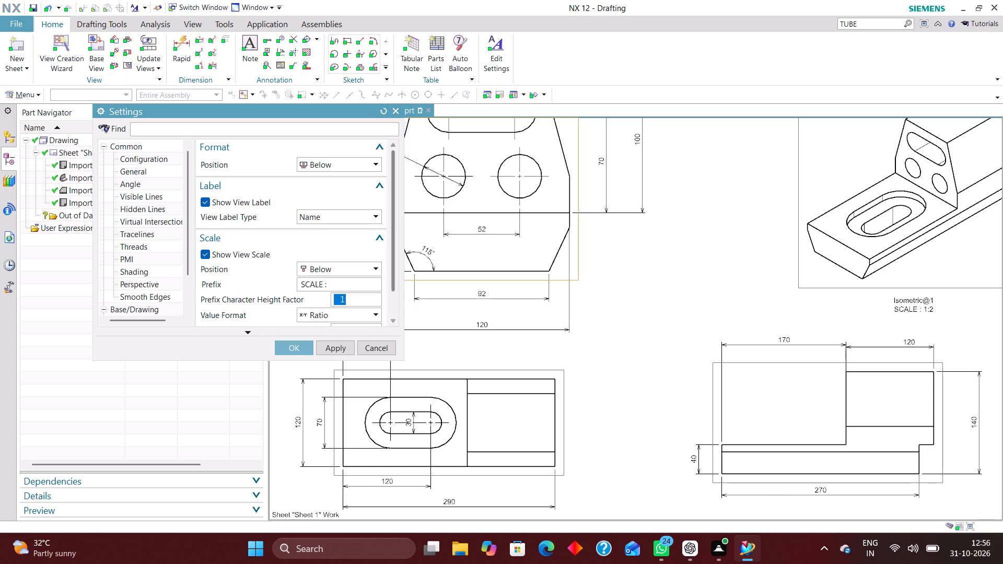
pyautogui.scroll(-2, 346, 266)
pyautogui.moveTo(345, 302); pyautogui.dragTo(410, 299)
pyautogui.press('1')
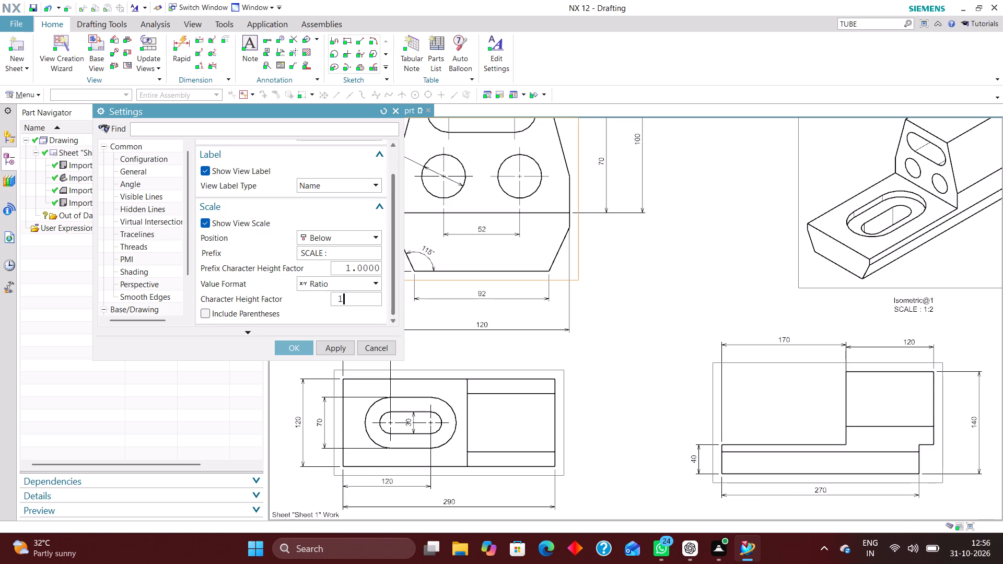
pyautogui.press('Return')
pyautogui.click(294, 349)
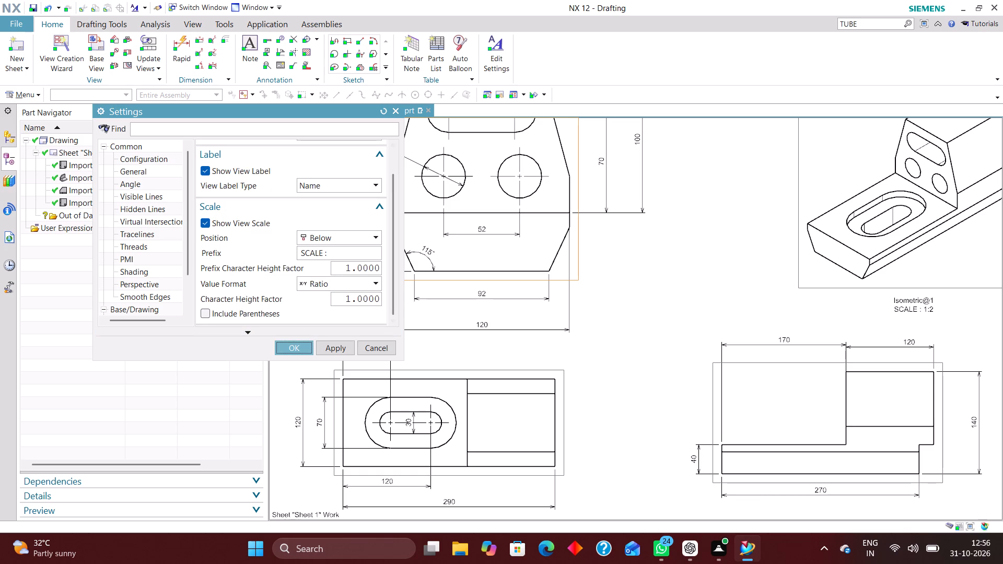
# Move the front view's label clear of the 92 dimension, to the right of the view's lower corner.
pyautogui.moveTo(491, 291); pyautogui.dragTo(509, 295)
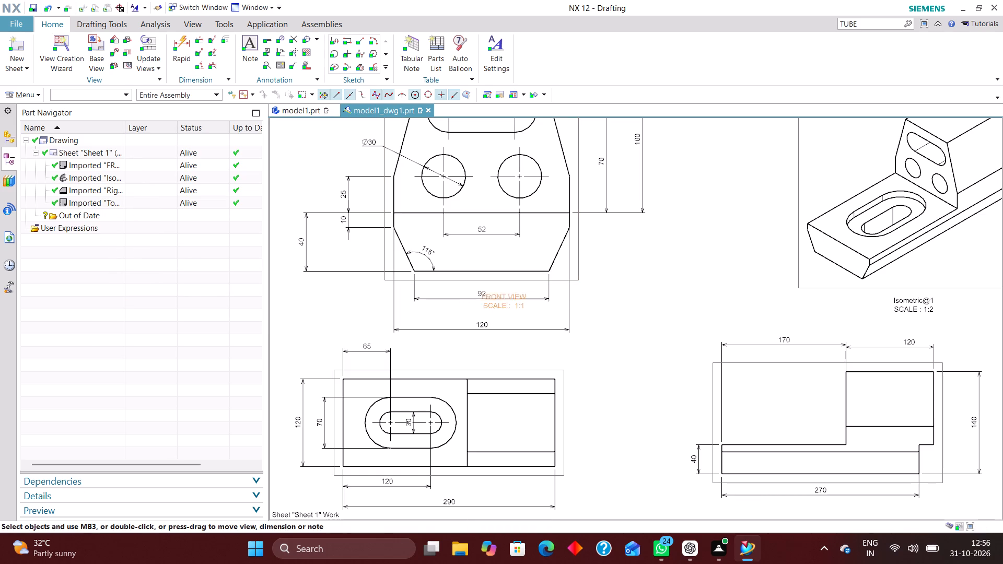
pyautogui.moveTo(509, 295); pyautogui.dragTo(613, 269)
# Turn on the view label for the top view and set its label type to Name.
pyautogui.scroll(-4, 526, 231)
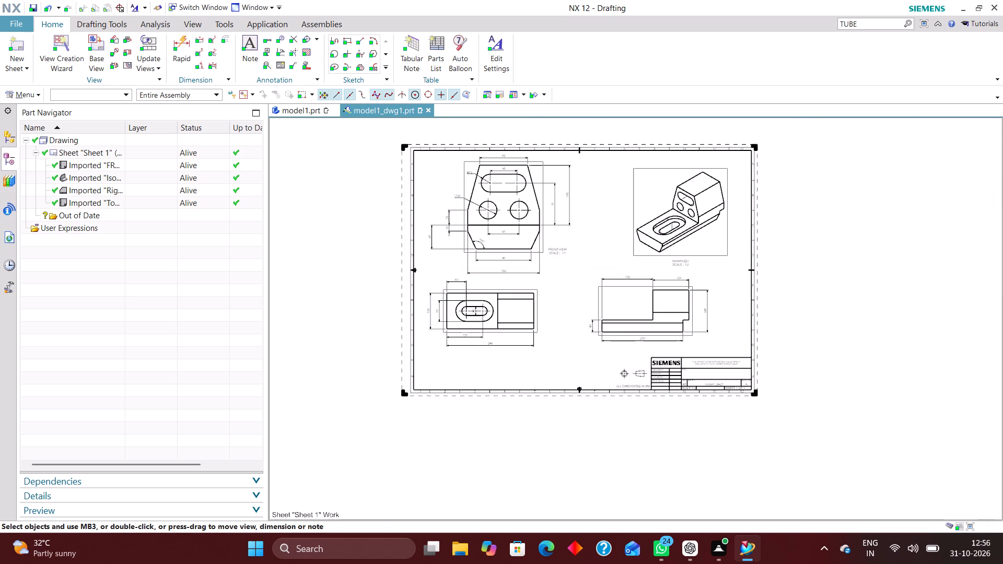
pyautogui.scroll(4, 519, 339)
pyautogui.rightClick(521, 323)
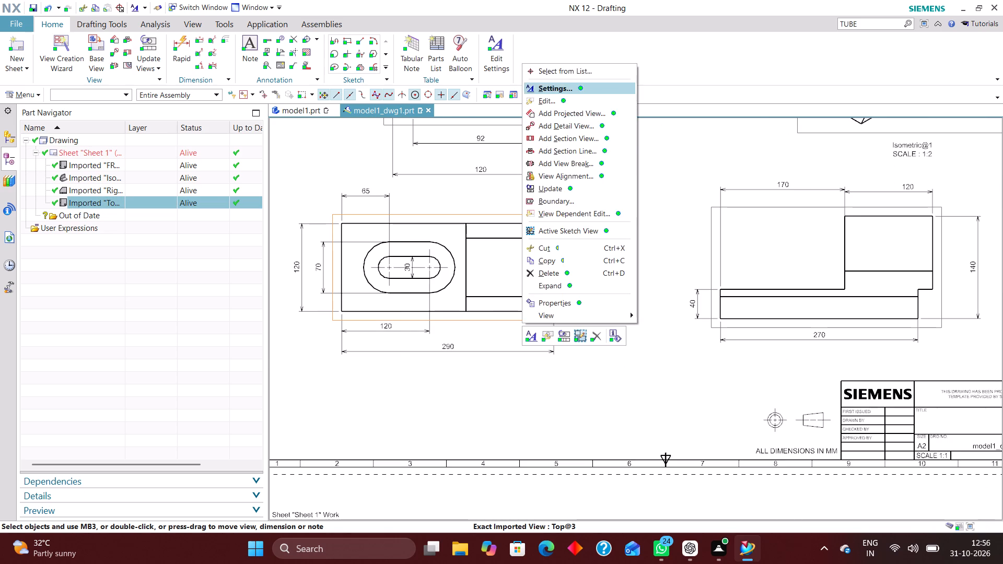
pyautogui.click(574, 90)
pyautogui.click(203, 161)
pyautogui.click(329, 214)
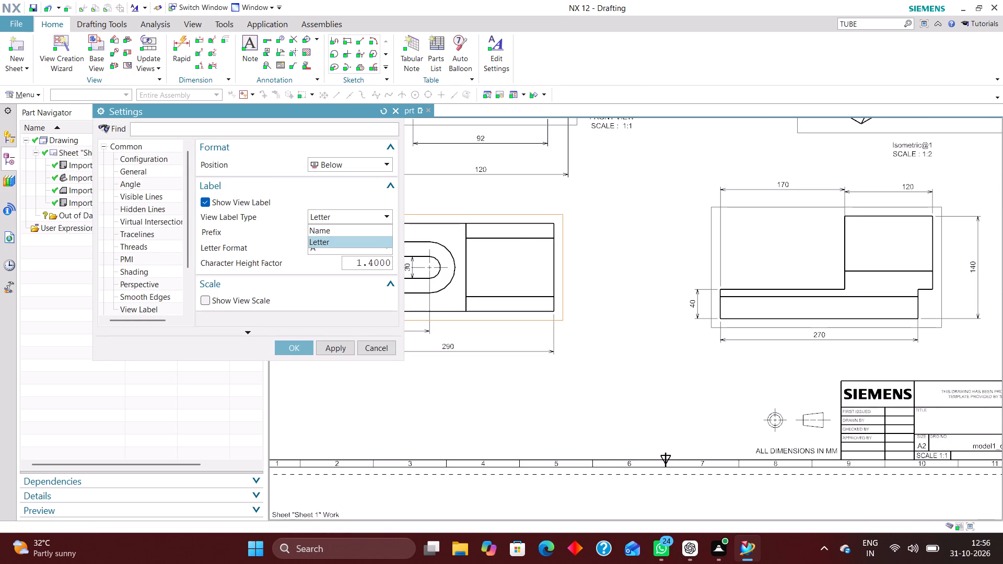
pyautogui.click(329, 227)
# Show the top view's scale with the prefix "SCALE :", setting the prefix and value character height factors to 1, and apply the settings.
pyautogui.click(205, 256)
pyautogui.doubleClick(348, 268)
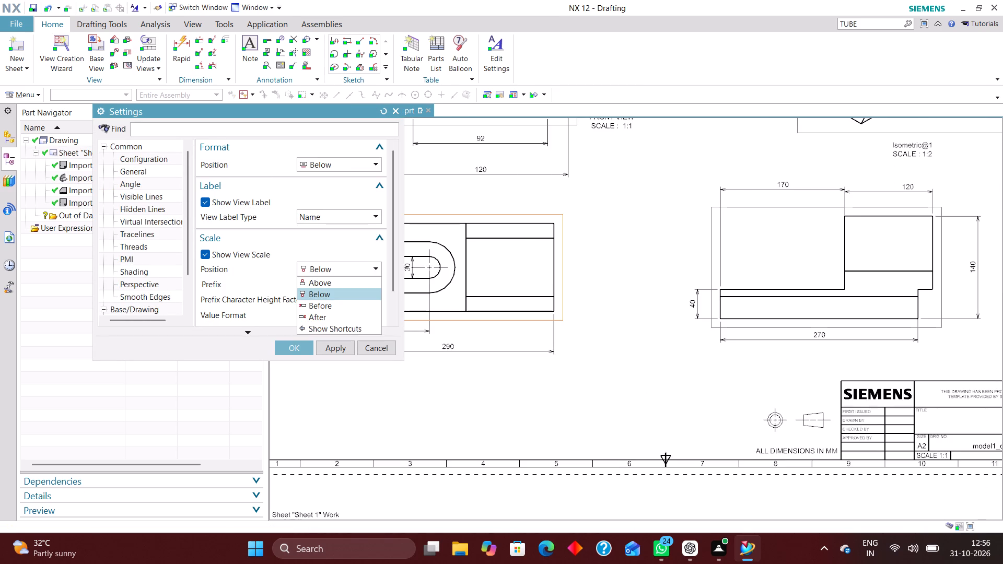
pyautogui.click(345, 283)
pyautogui.press('space')
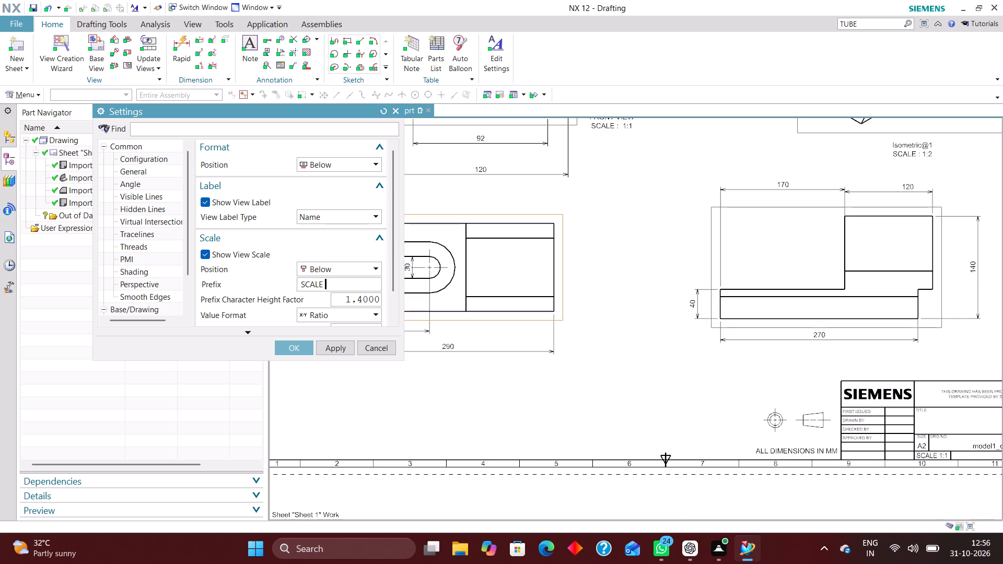
pyautogui.write(':')
pyautogui.press('space')
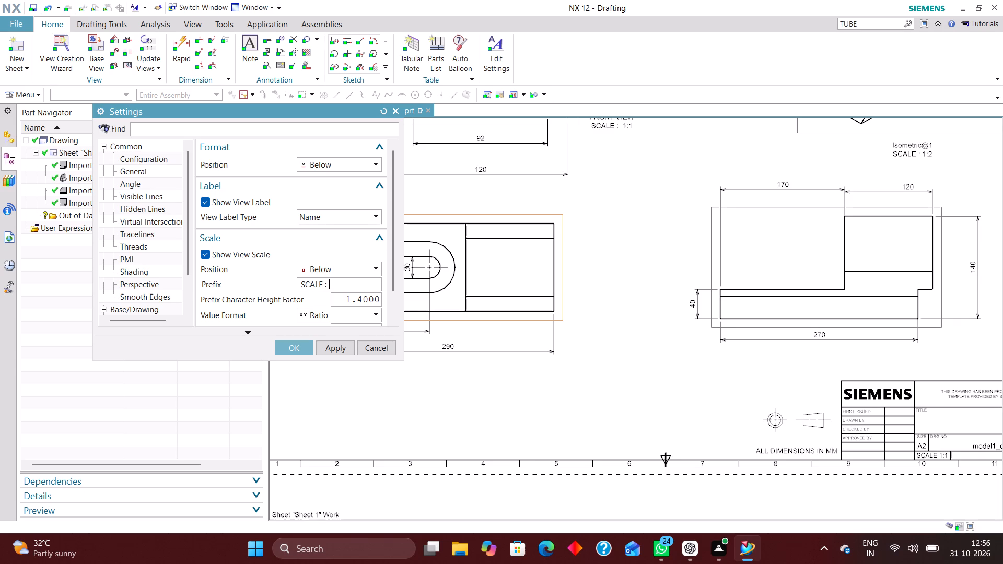
pyautogui.moveTo(344, 301); pyautogui.dragTo(405, 296)
pyautogui.press('1')
pyautogui.press('Return')
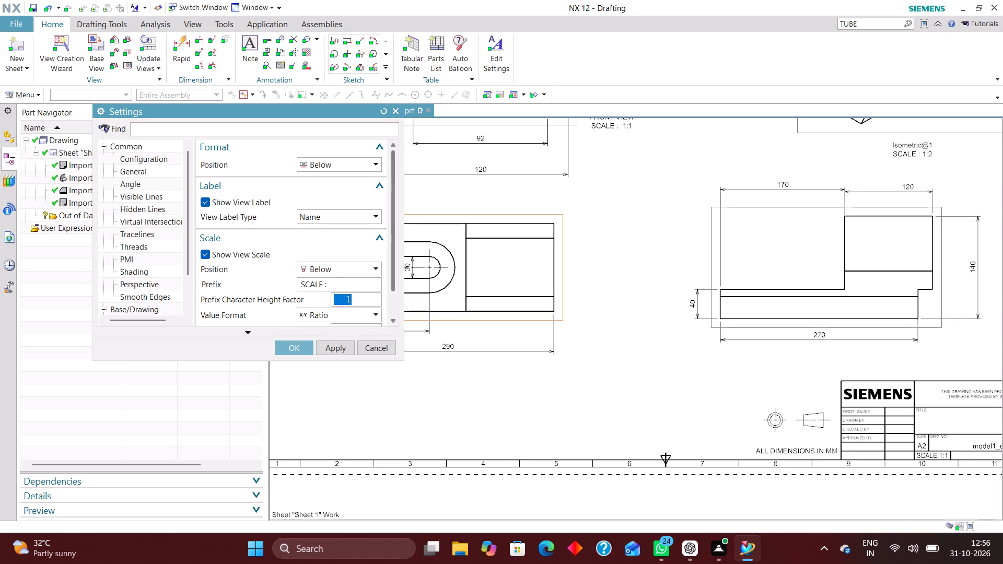
pyautogui.scroll(-3, 339, 257)
pyautogui.moveTo(339, 300); pyautogui.dragTo(407, 310)
pyautogui.press('1')
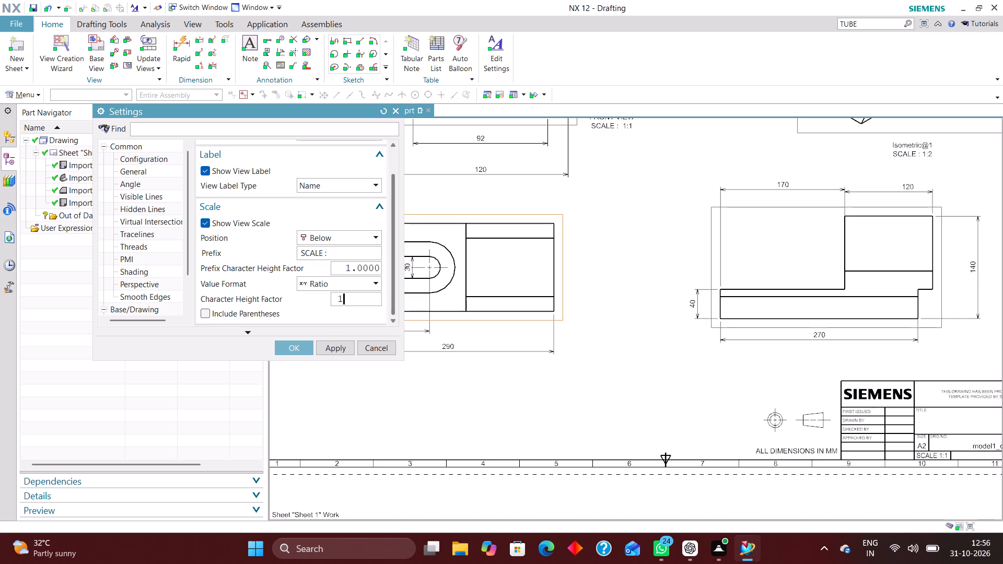
pyautogui.press('Return')
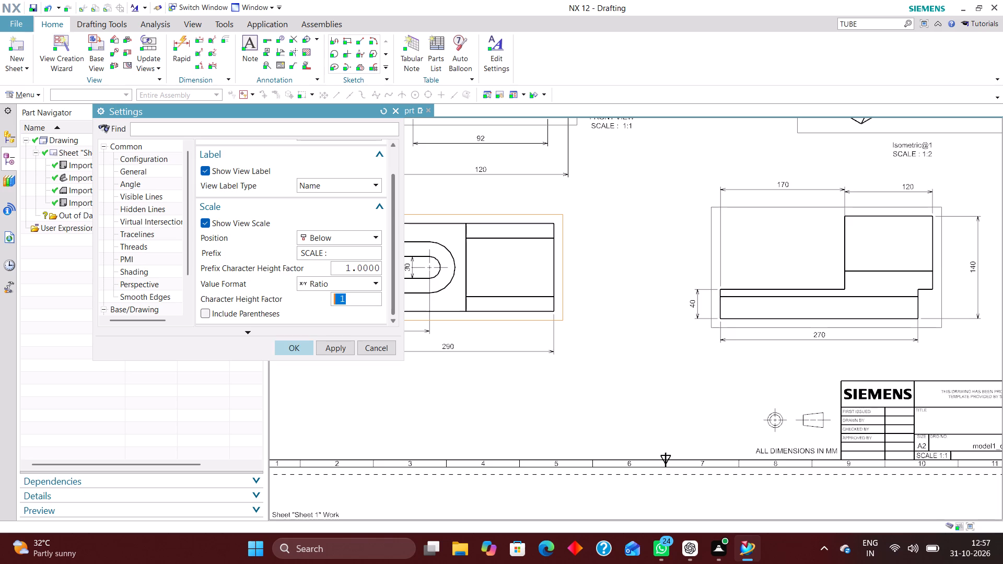
pyautogui.click(297, 349)
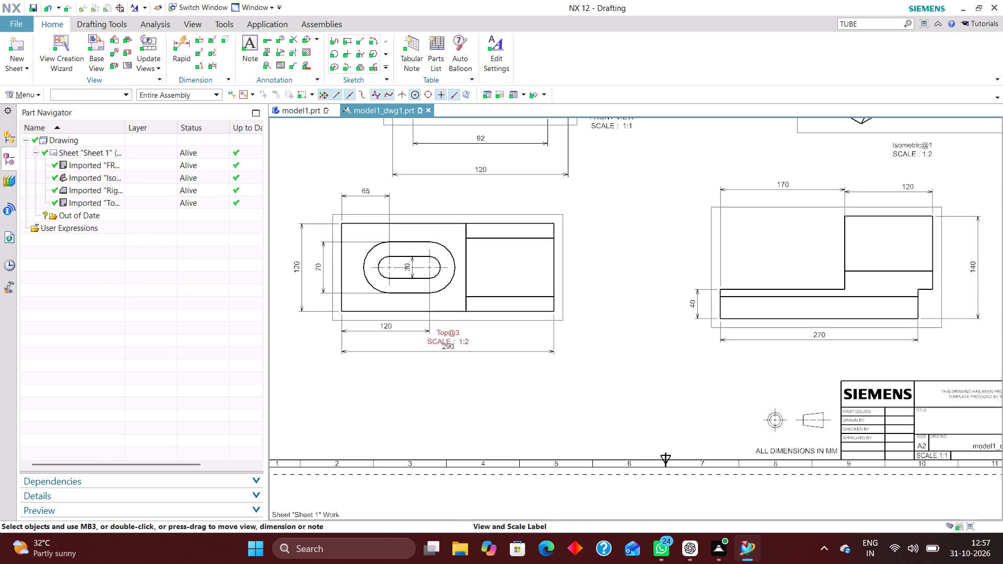
# Move the top view's label down, clear of the 290 dimension below the view.
pyautogui.moveTo(460, 336); pyautogui.dragTo(440, 365)
# Turn on the view label for the right view and set its label type to Name.
pyautogui.scroll(-4, 382, 356)
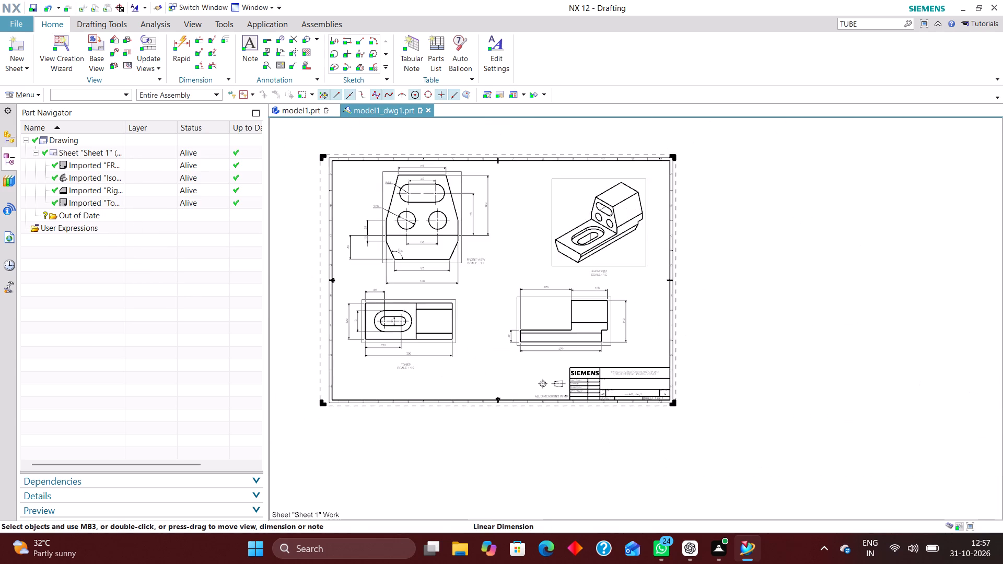
pyautogui.scroll(3, 585, 354)
pyautogui.rightClick(487, 336)
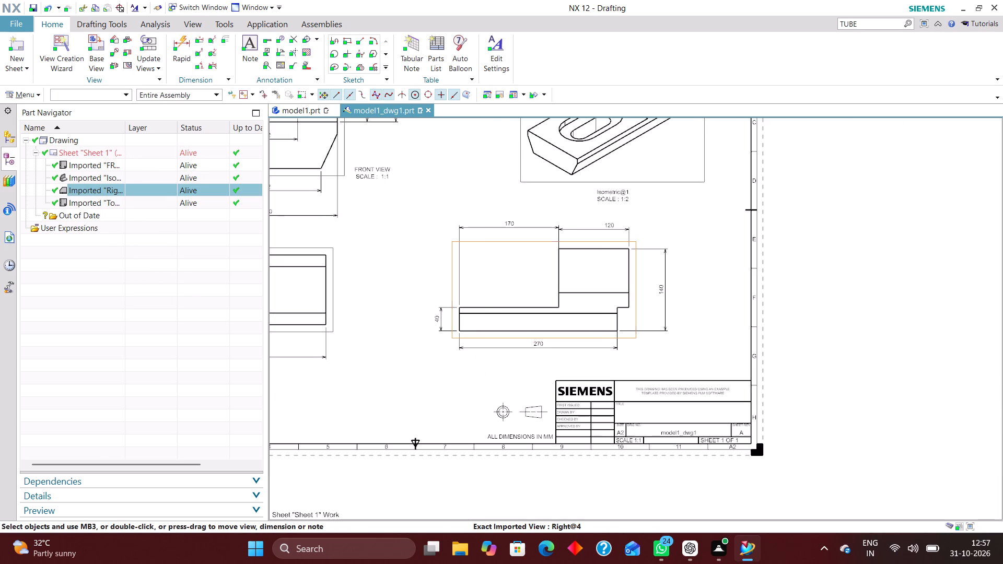
pyautogui.click(535, 103)
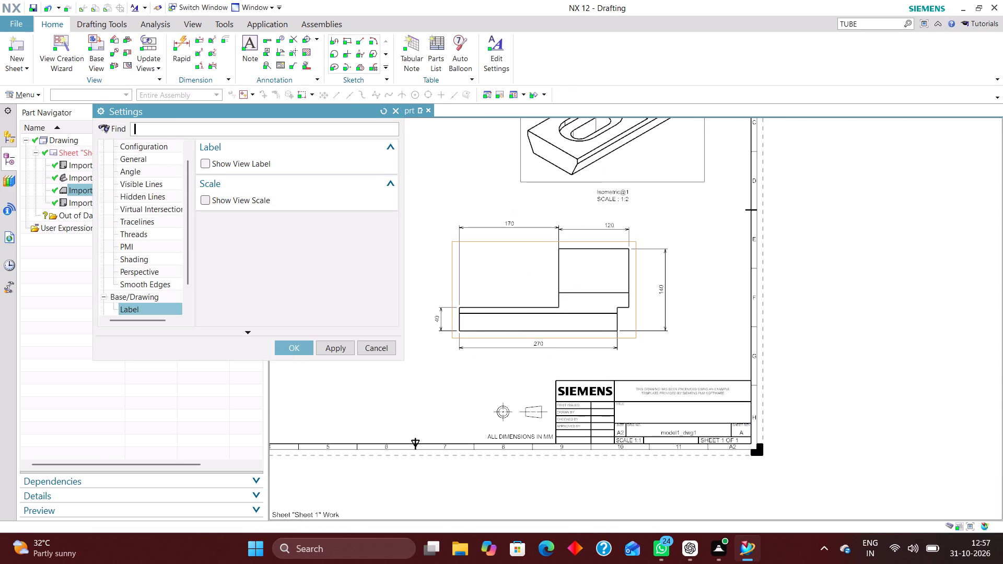
pyautogui.click(208, 164)
pyautogui.click(334, 217)
pyautogui.click(334, 227)
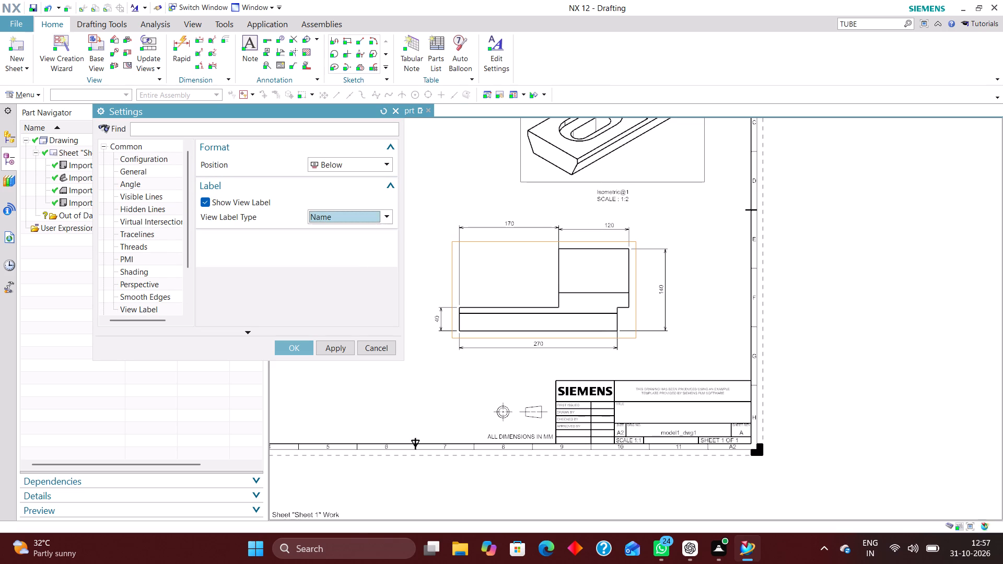
# Show the right view's scale with the prefix "SCALE :", setting the prefix and value character height factors to 1, and apply the settings.
pyautogui.click(207, 253)
pyautogui.click(335, 277)
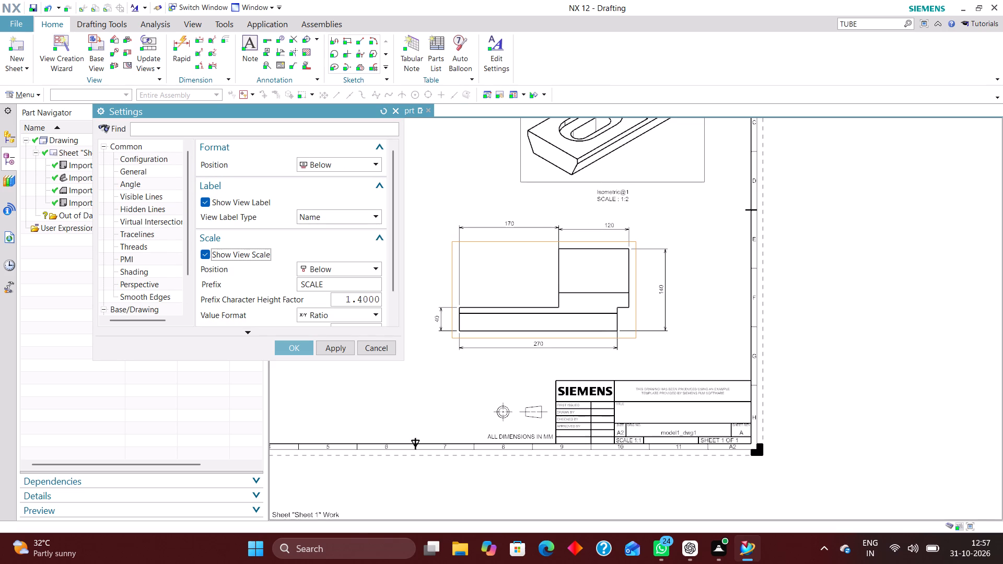
pyautogui.click(335, 283)
pyautogui.press('space')
pyautogui.write(':')
pyautogui.press('space')
pyautogui.moveTo(341, 301); pyautogui.dragTo(398, 300)
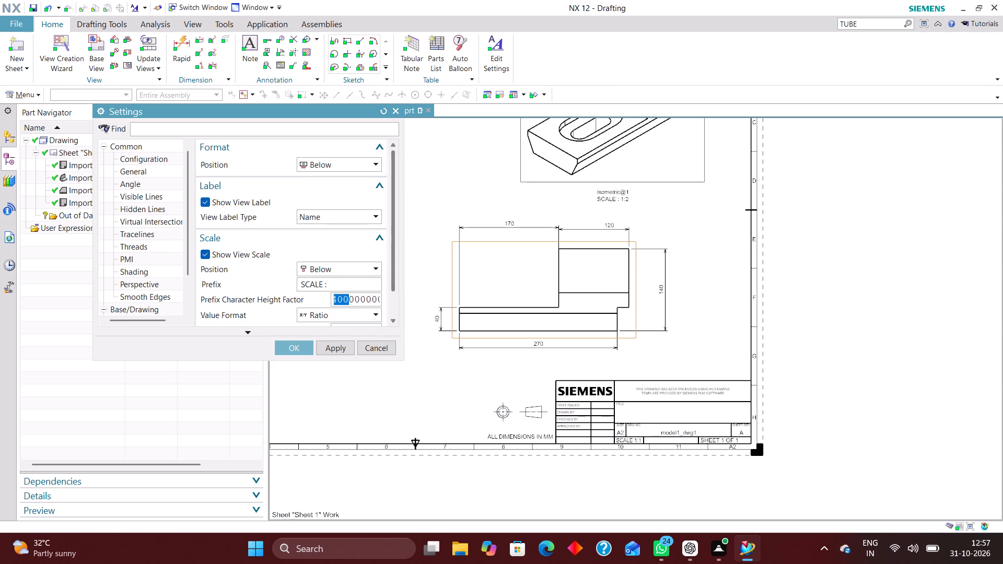
pyautogui.moveTo(398, 300); pyautogui.dragTo(453, 298)
pyautogui.press('1')
pyautogui.press('Return')
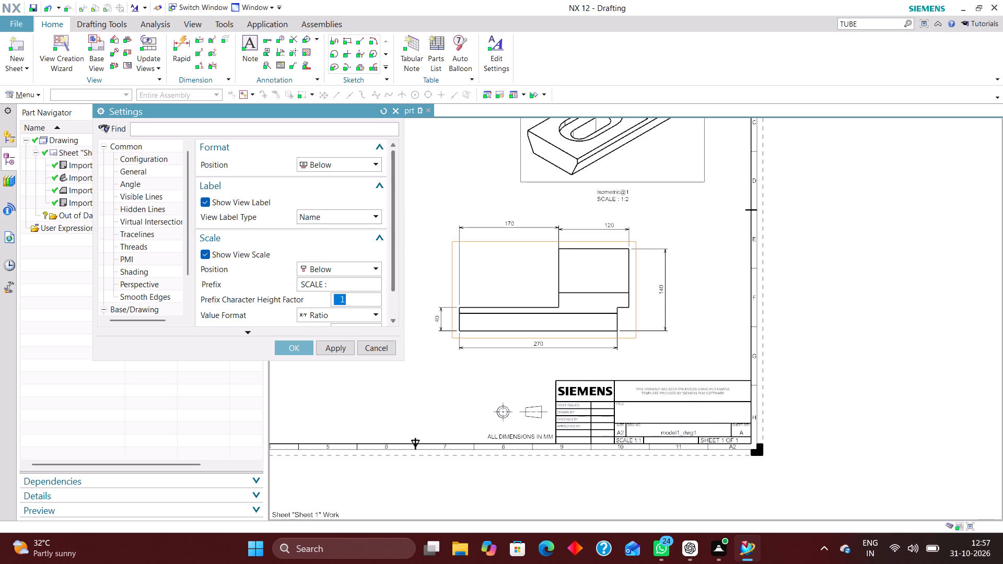
pyautogui.scroll(-3, 352, 231)
pyautogui.moveTo(343, 297); pyautogui.dragTo(395, 307)
pyautogui.press('1')
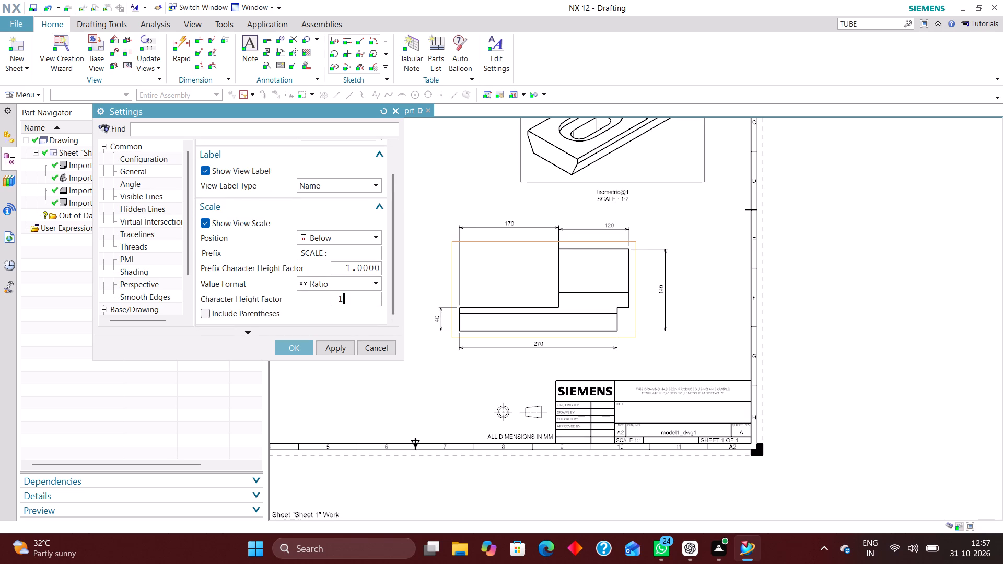
pyautogui.press('Return')
pyautogui.click(294, 349)
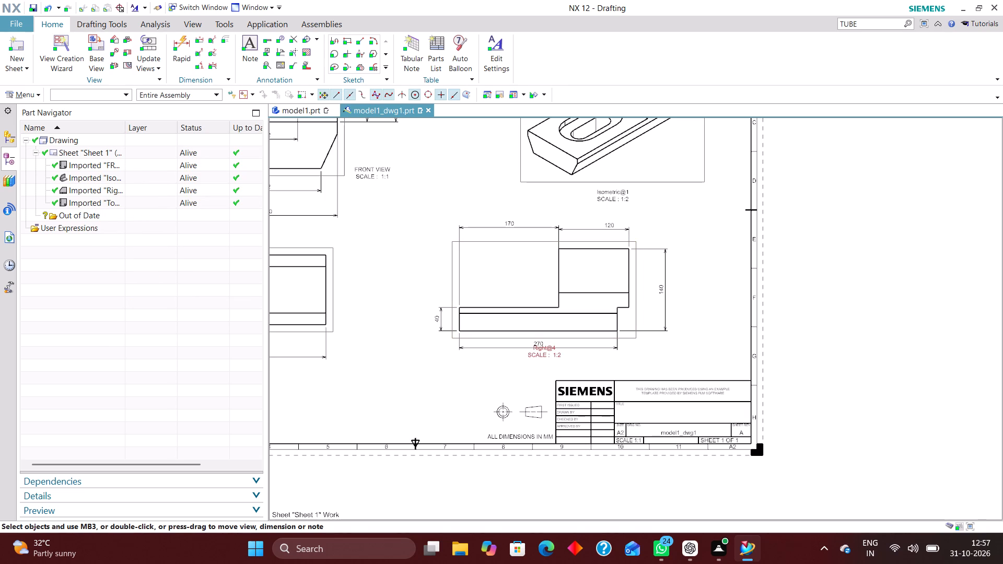
# Move the right view's label clear of the 270 dimension, just below it.
pyautogui.moveTo(541, 356); pyautogui.dragTo(522, 355)
# Rename the isometric view as ISOMETRIC VIEW.
pyautogui.scroll(-3, 552, 359)
pyautogui.scroll(3, 473, 301)
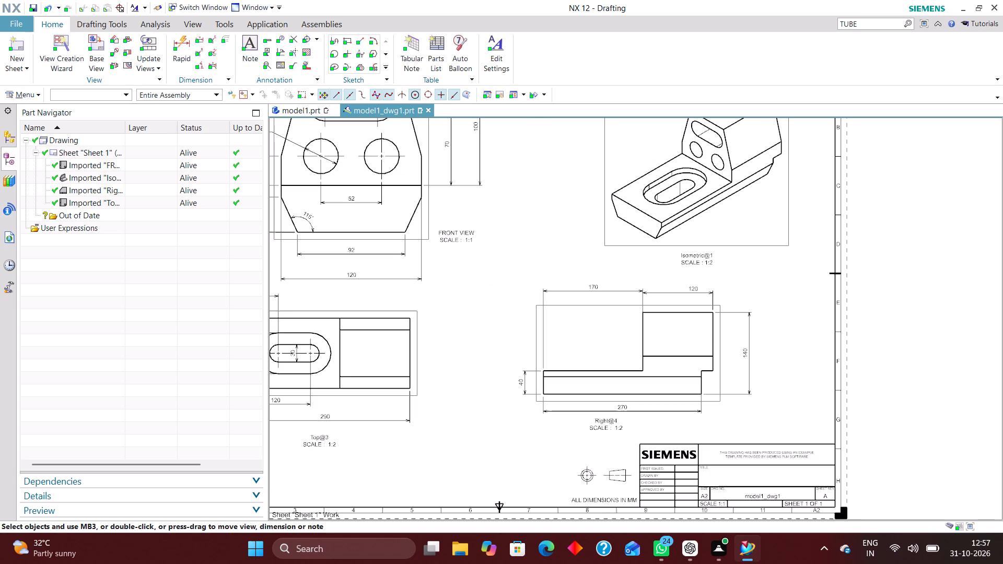
pyautogui.moveTo(489, 277); pyautogui.dragTo(474, 330, button='right')
pyautogui.moveTo(501, 291); pyautogui.dragTo(416, 349, button='right')
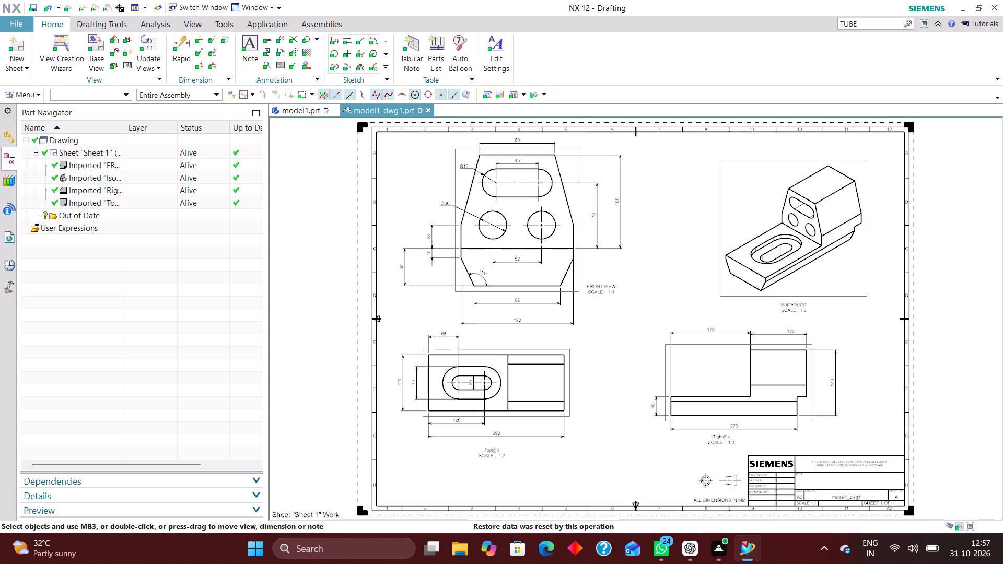
pyautogui.click(129, 177)
pyautogui.rightClick(130, 174)
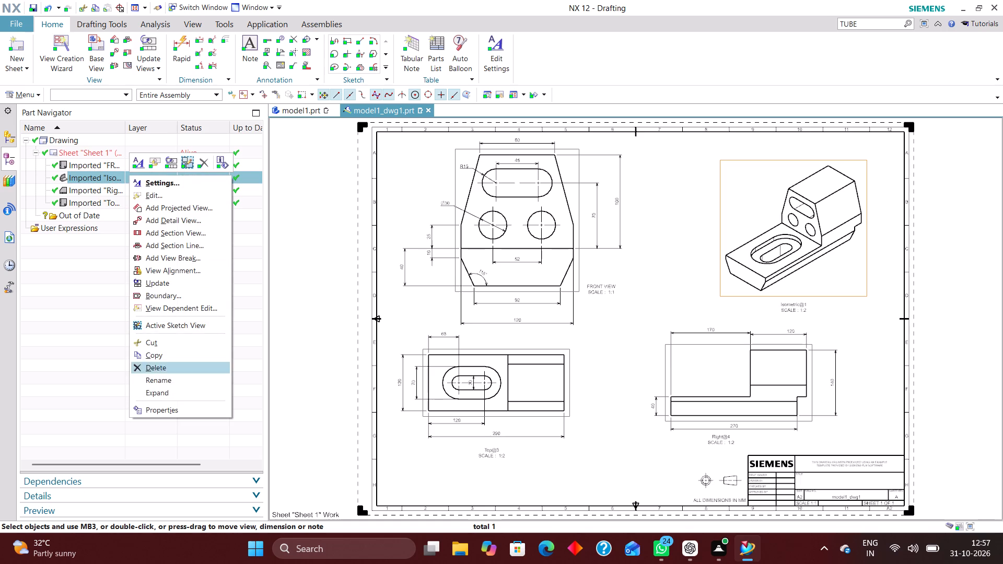
pyautogui.click(173, 377)
pyautogui.write('ISOMETRI')
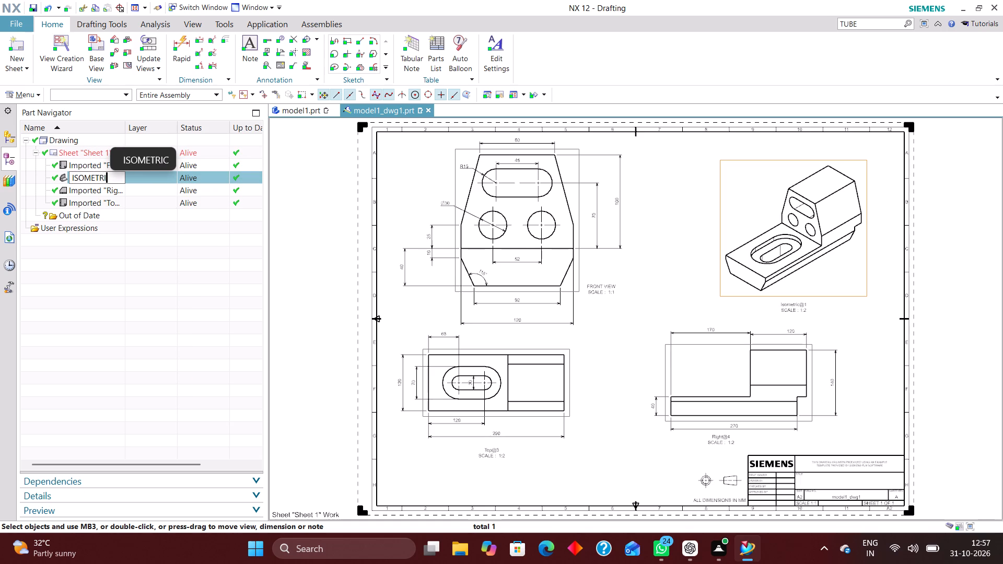
pyautogui.write('C')
pyautogui.press('space')
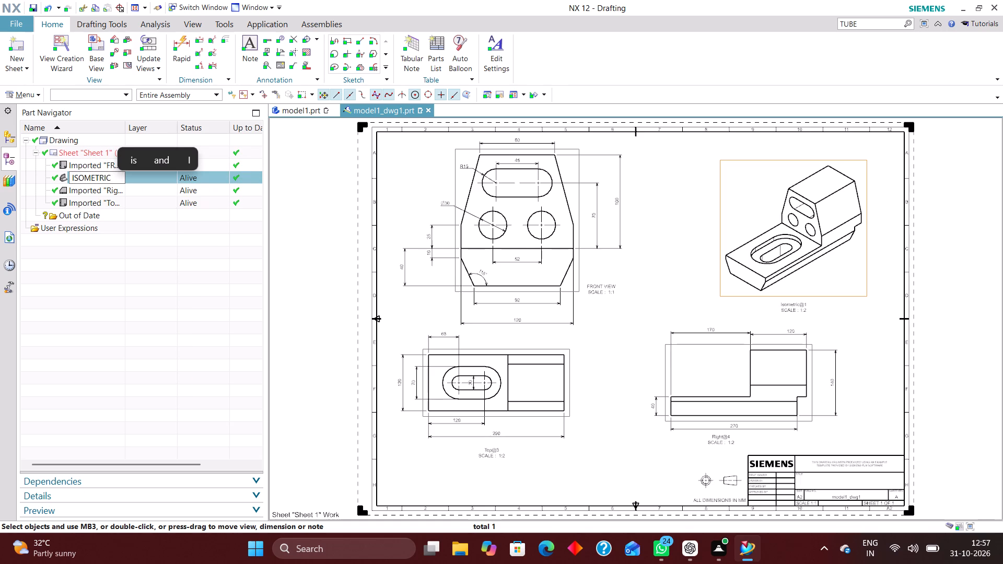
pyautogui.write('VIEW')
pyautogui.press('Return')
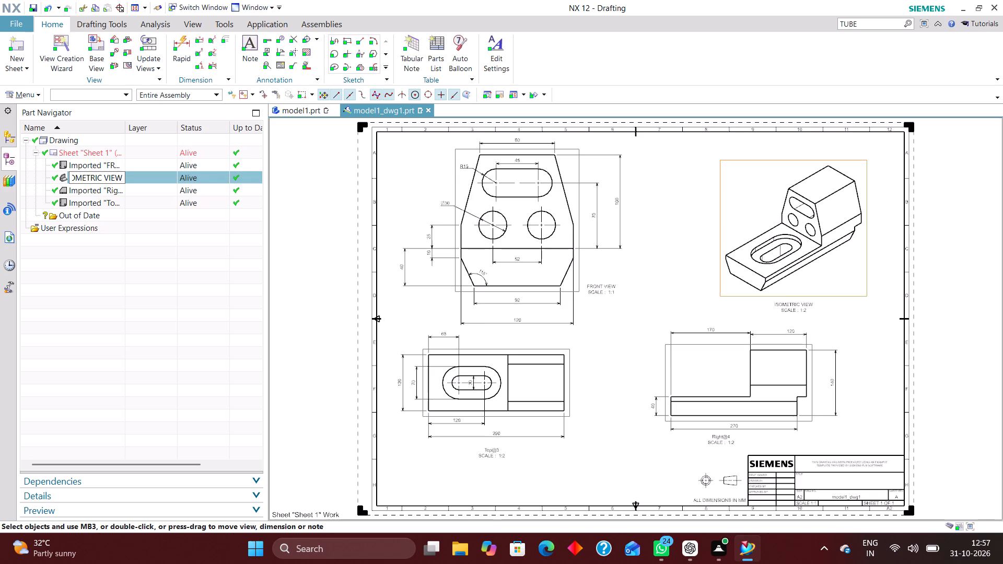
# Rename the right view as RIGHT VIEW.
pyautogui.click(125, 189)
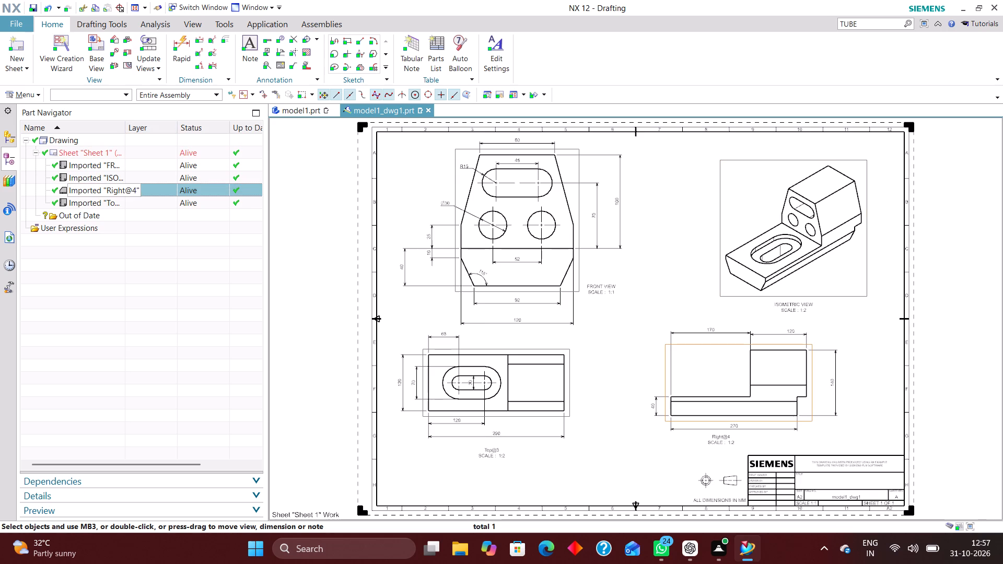
pyautogui.rightClick(125, 190)
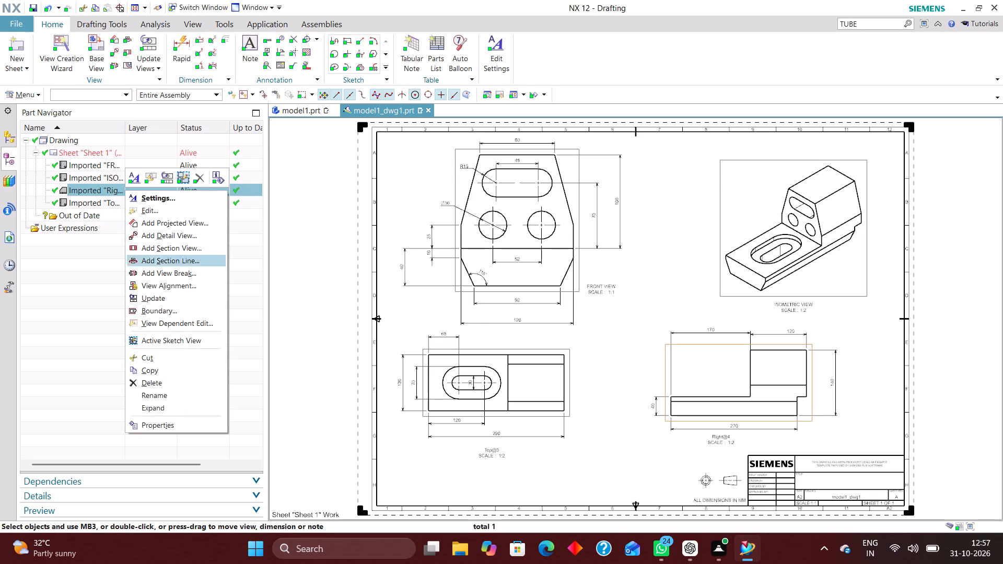
pyautogui.click(155, 394)
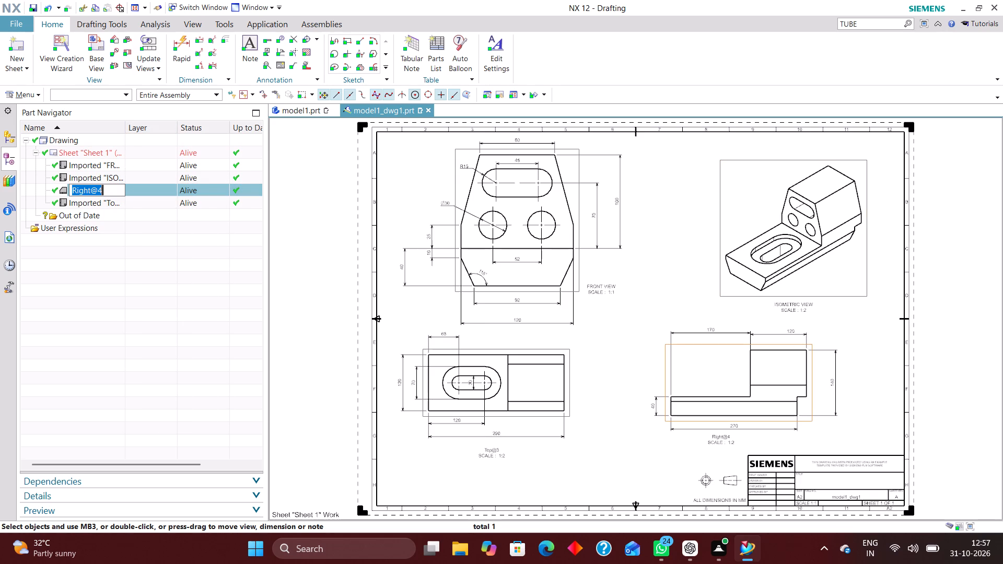
pyautogui.write('RIGHT VIEW')
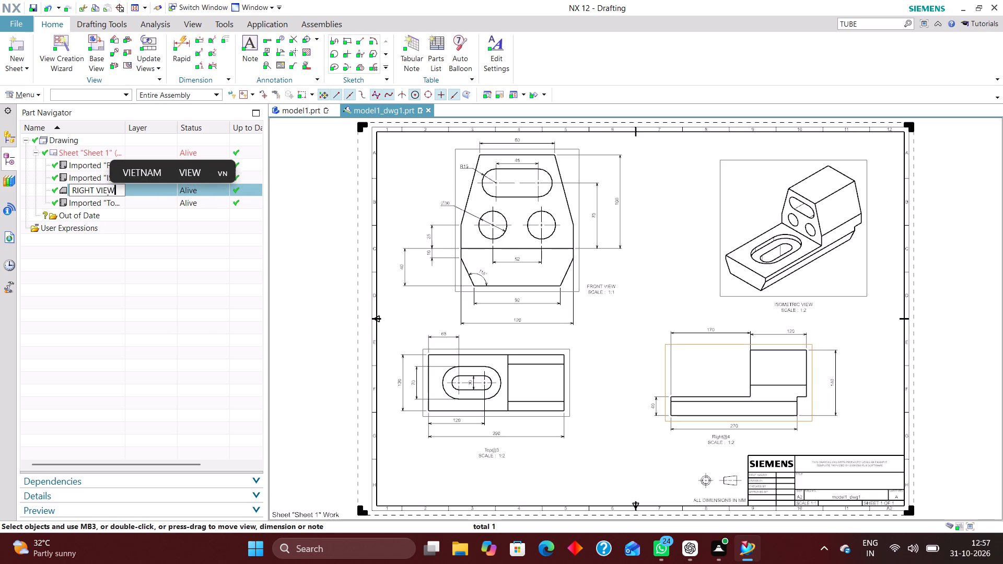
pyautogui.press('Return')
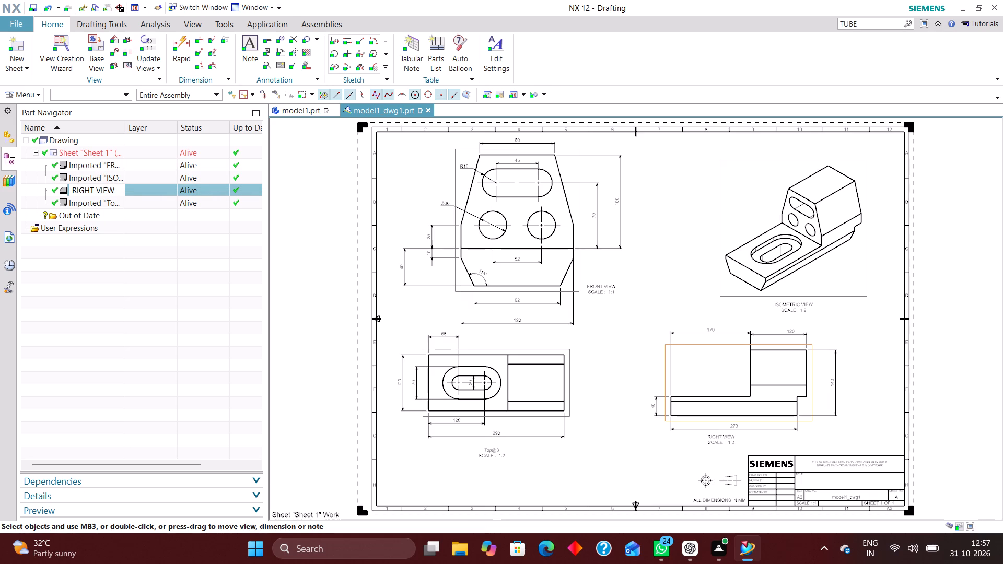
# Rename the top view as TOP VIEW.
pyautogui.click(141, 203)
pyautogui.rightClick(138, 202)
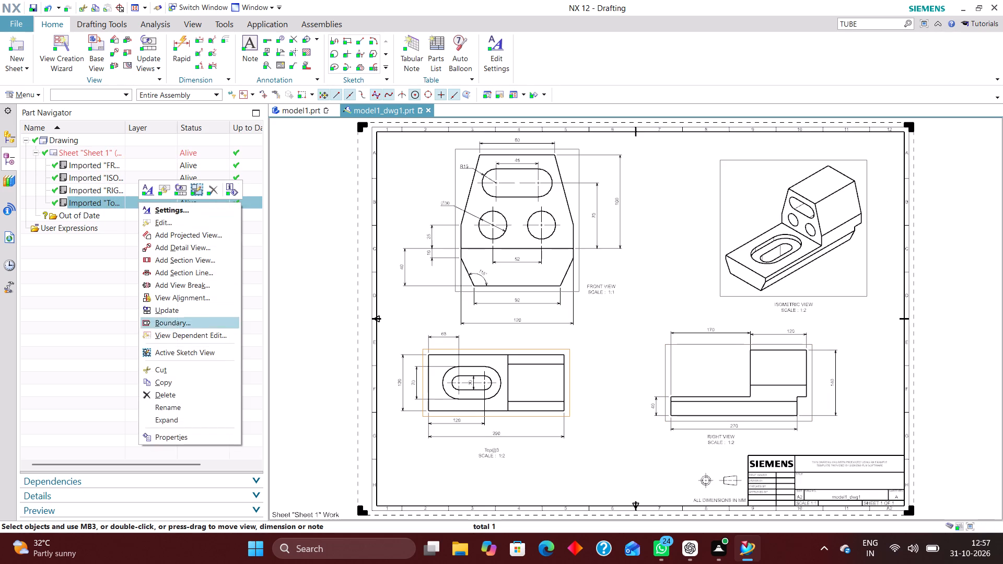
pyautogui.click(181, 406)
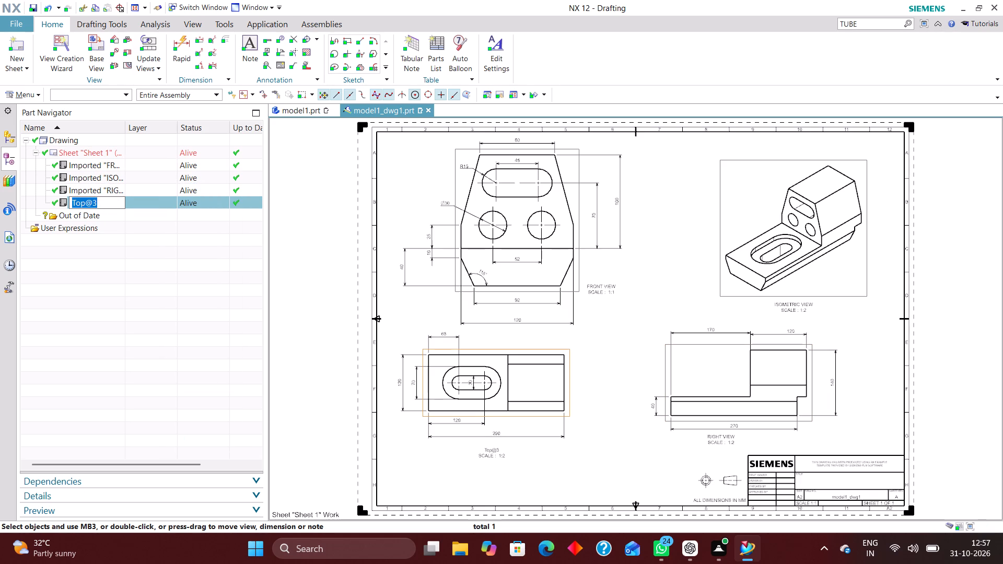
pyautogui.write('TOP VIEW')
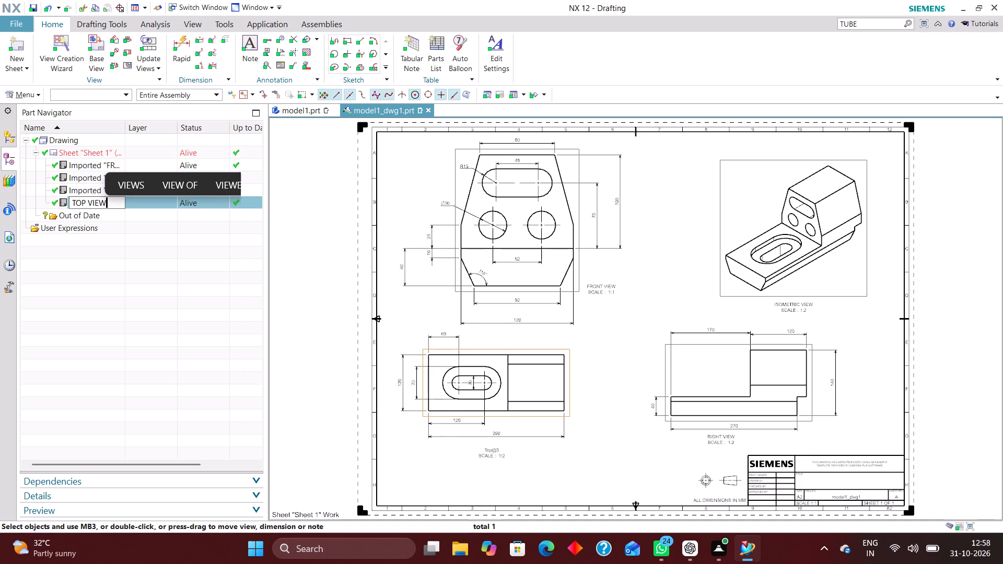
pyautogui.press('Return')
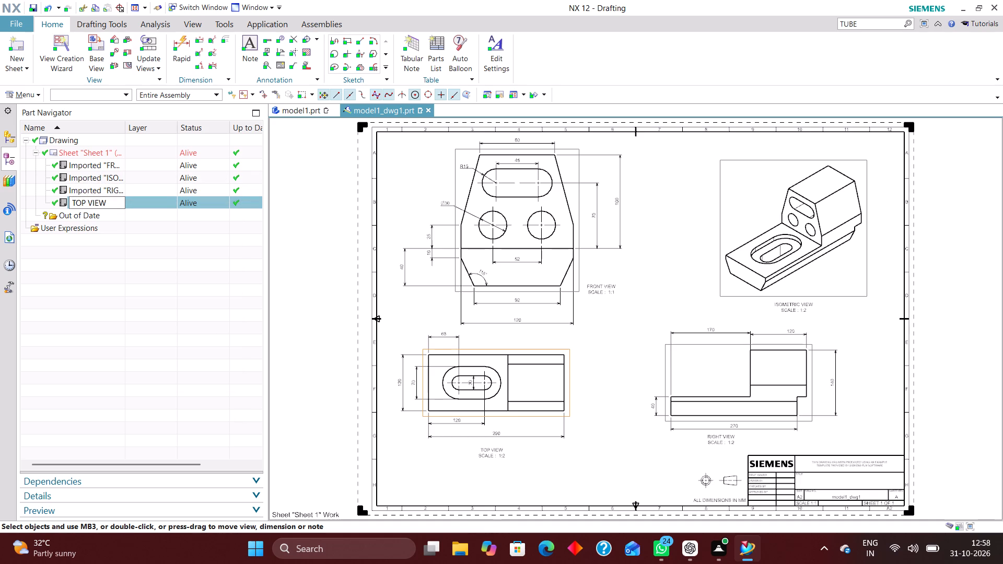
# Set the text justification of the isometric view's label to Left and apply it.
pyautogui.scroll(1, 810, 316)
pyautogui.doubleClick(798, 300)
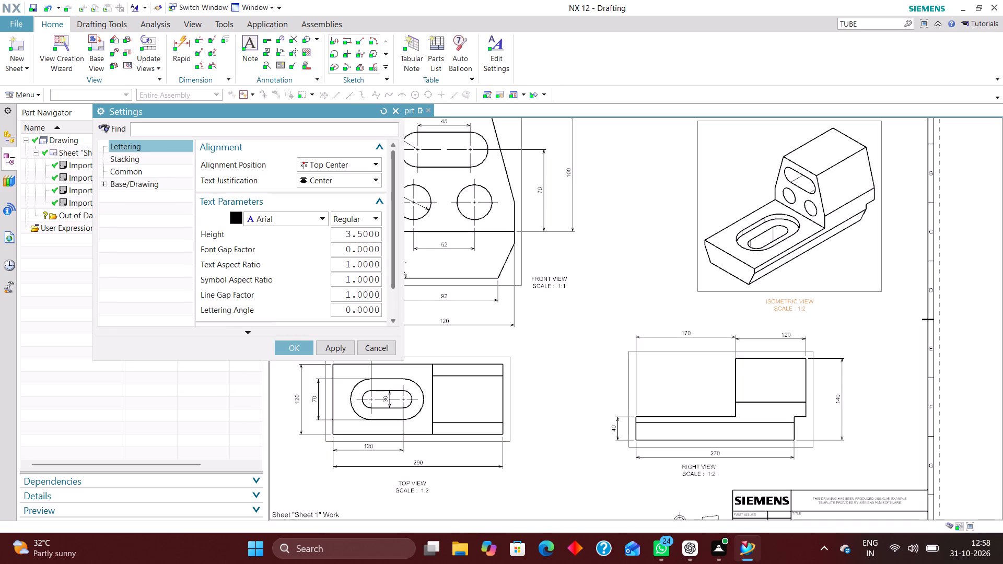
pyautogui.click(348, 178)
pyautogui.click(343, 191)
pyautogui.click(299, 347)
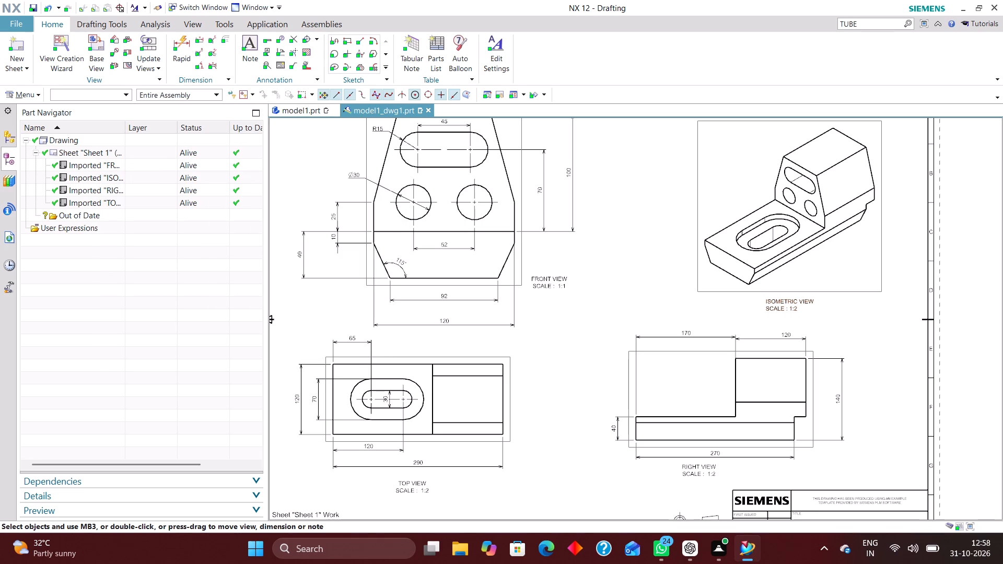
# Set the text justification of the front view's label to Left.
pyautogui.doubleClick(547, 283)
pyautogui.click(366, 181)
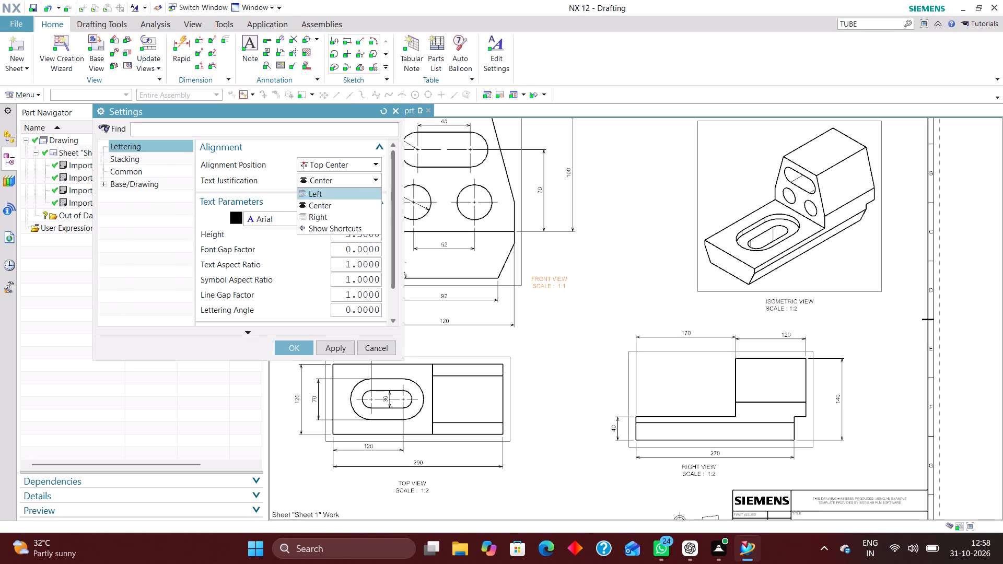
pyautogui.click(344, 192)
pyautogui.click(298, 348)
# Set the text justification of the top view's label to Left.
pyautogui.scroll(-2, 549, 331)
pyautogui.scroll(5, 459, 457)
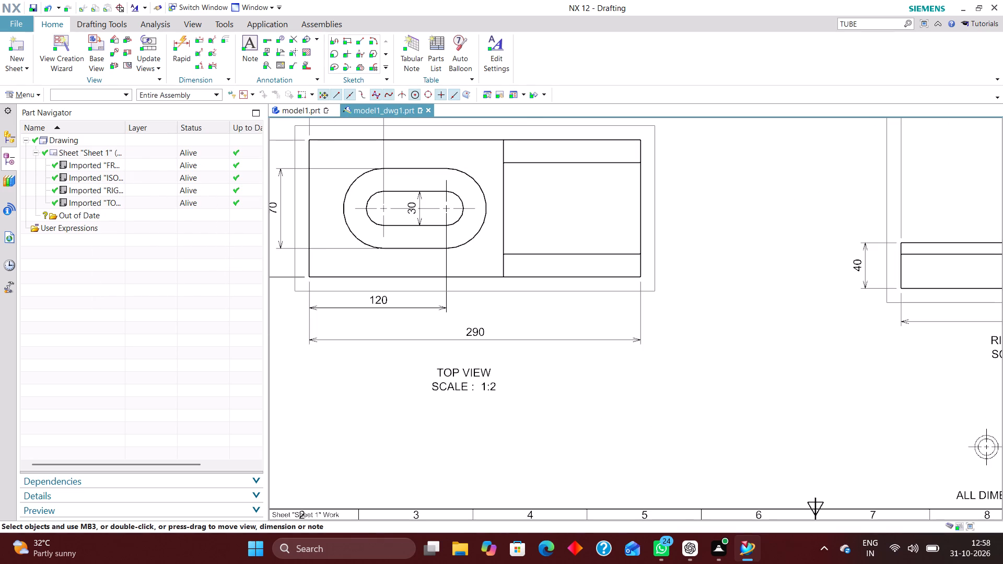
pyautogui.doubleClick(469, 388)
pyautogui.click(348, 179)
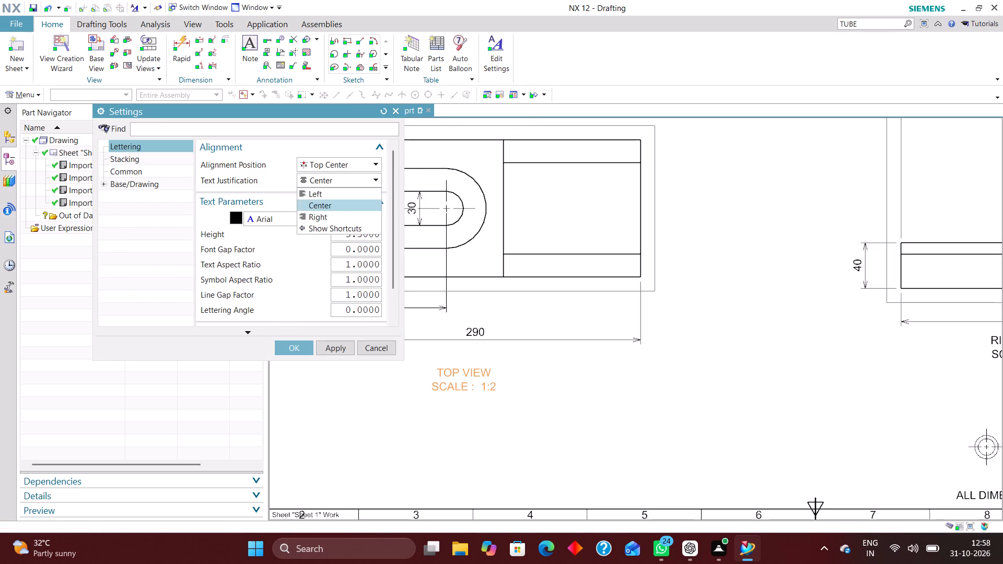
pyautogui.click(333, 192)
pyautogui.click(301, 349)
# Set the text justification of the right view's label to Left.
pyautogui.scroll(-4, 406, 361)
pyautogui.scroll(4, 699, 370)
pyautogui.click(598, 346)
pyautogui.click(559, 380)
pyautogui.doubleClick(588, 341)
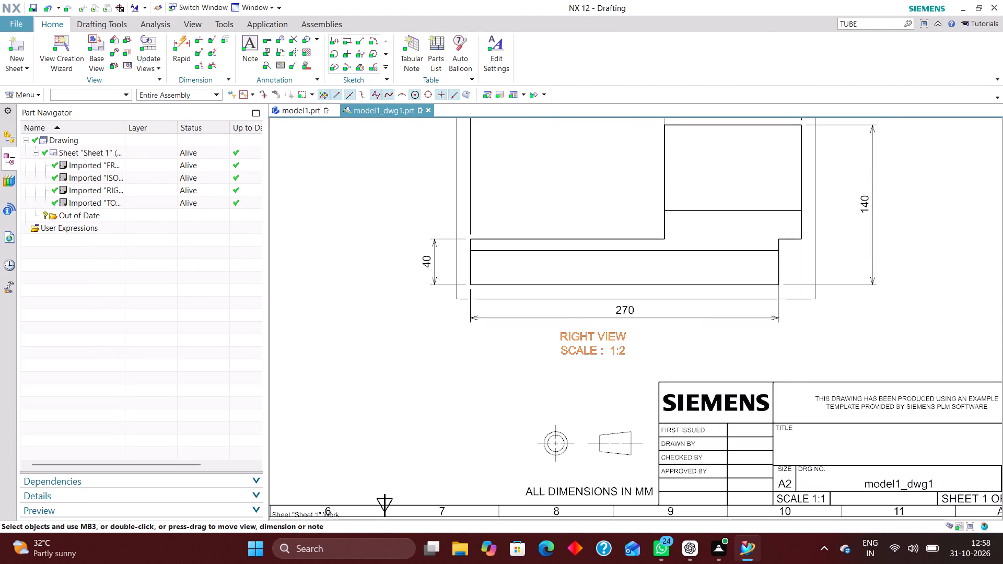
pyautogui.click(358, 181)
pyautogui.click(343, 195)
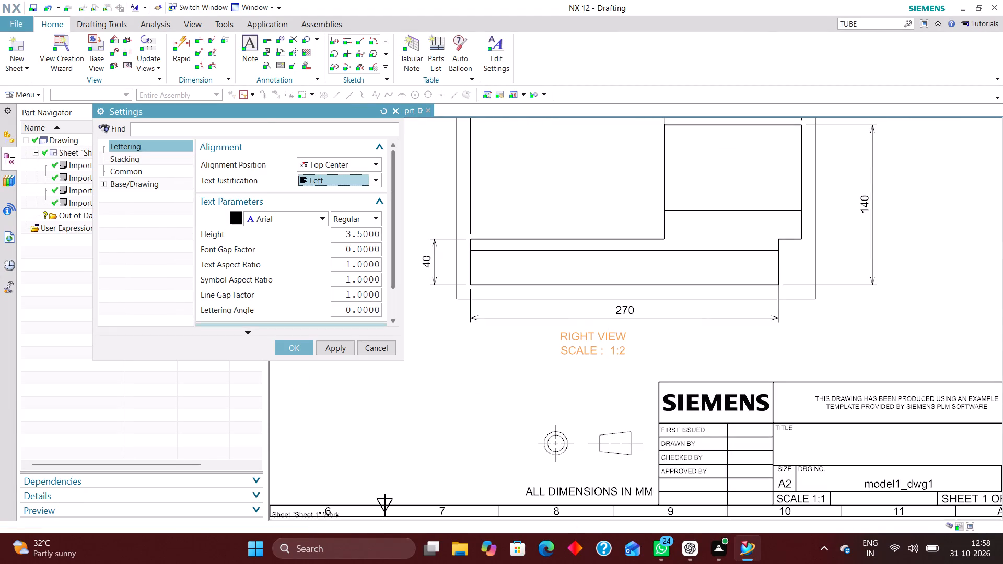
pyautogui.click(299, 348)
# Edit the drawing sheet's settings so that it uses first-angle projection.
pyautogui.scroll(-5, 732, 360)
pyautogui.scroll(2, 424, 364)
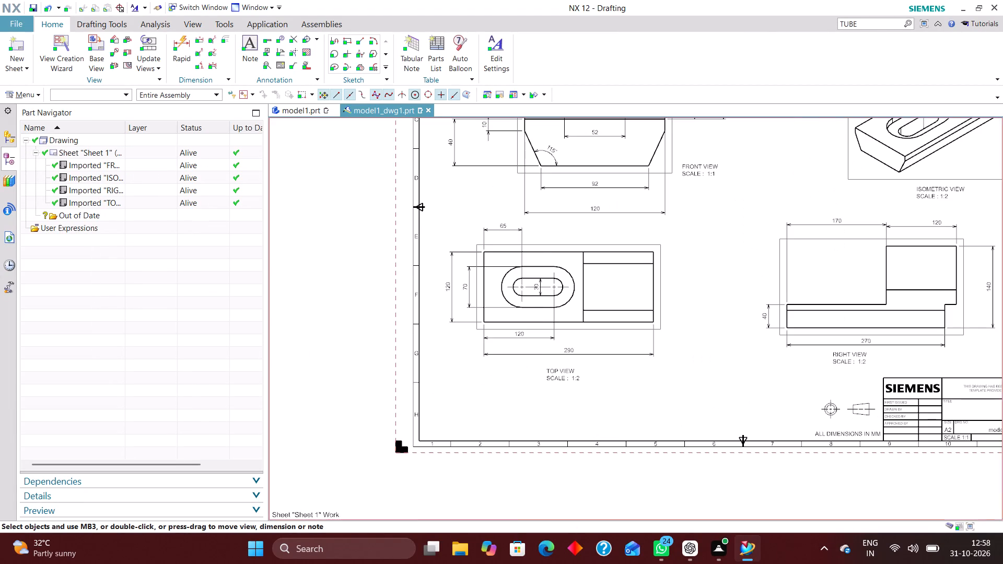
pyautogui.rightClick(395, 358)
pyautogui.click(440, 250)
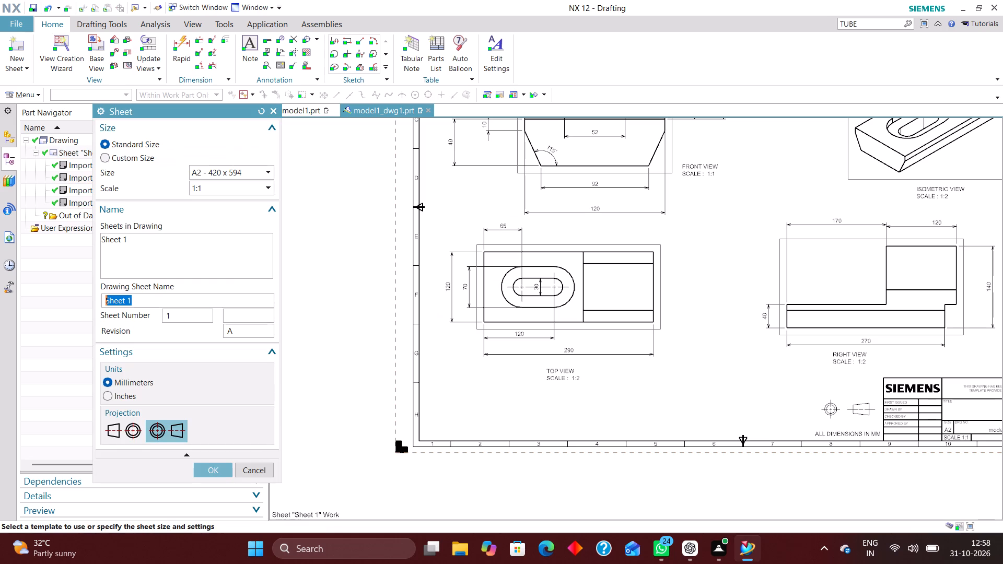
pyautogui.click(133, 434)
pyautogui.click(204, 472)
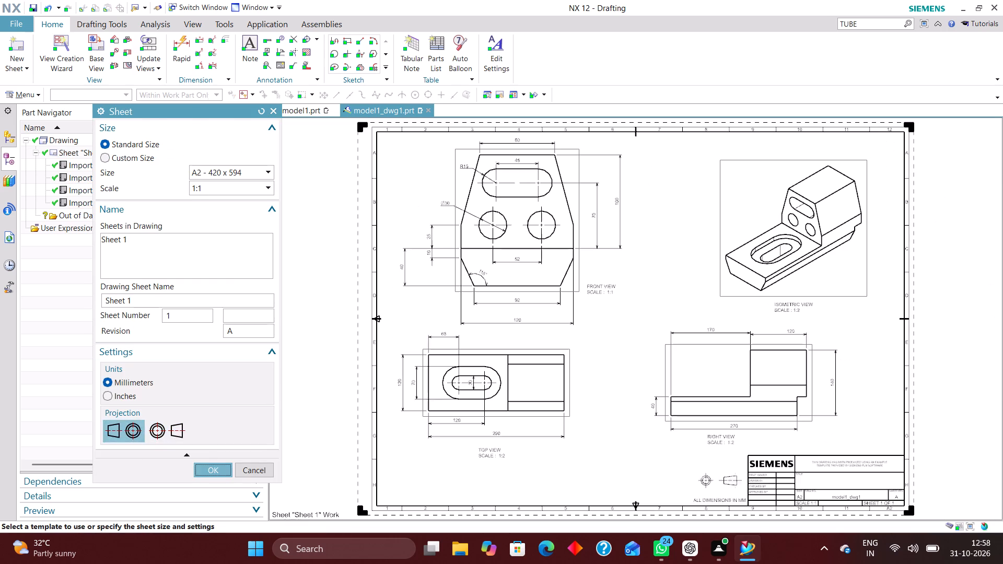
# Examine the sheet's four views, their labels and the projection symbol.
pyautogui.moveTo(645, 307); pyautogui.dragTo(569, 412, button='right')
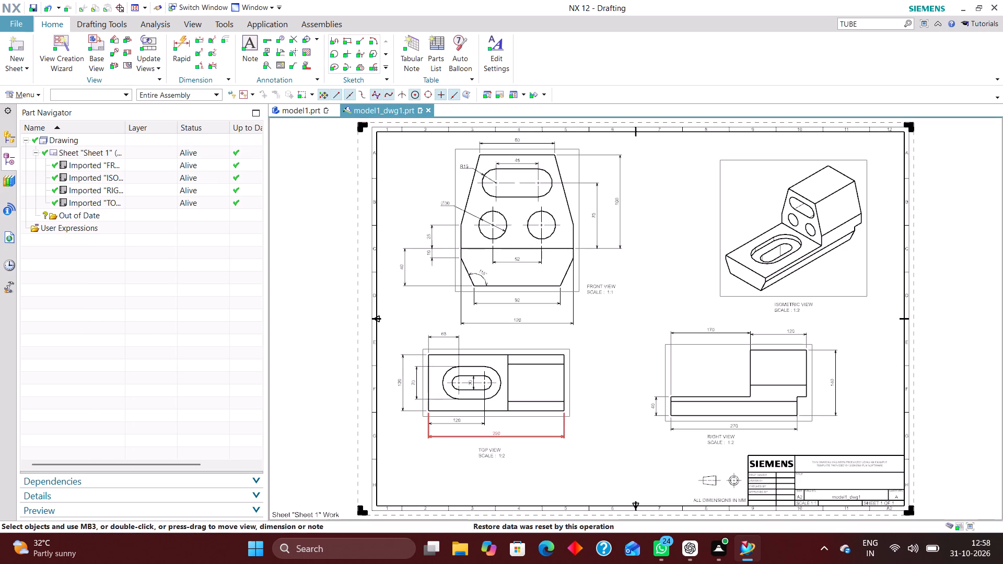
pyautogui.scroll(-1, 619, 361)
pyautogui.scroll(4, 711, 399)
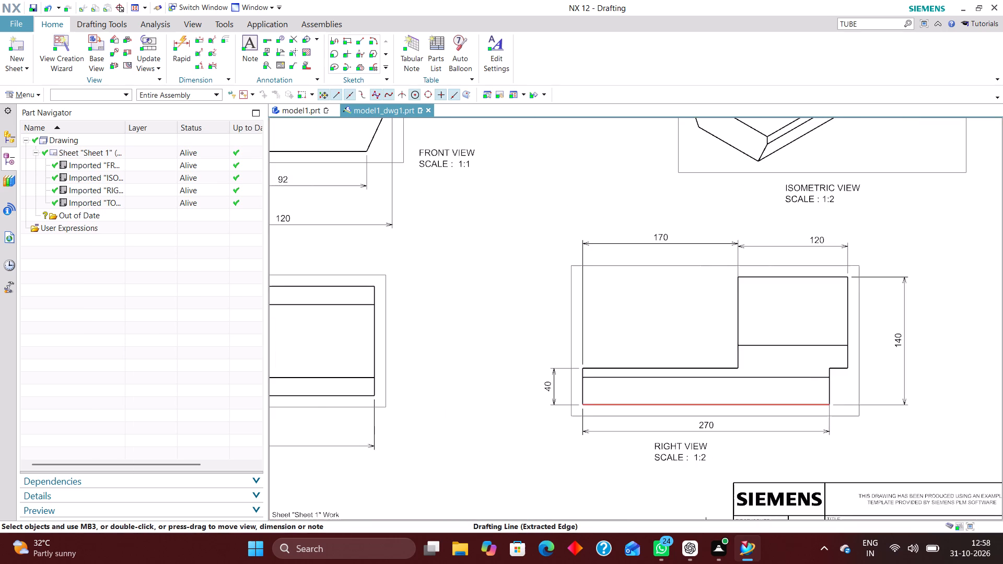
pyautogui.scroll(-2, 706, 362)
pyautogui.scroll(-2, 742, 277)
pyautogui.scroll(2, 656, 244)
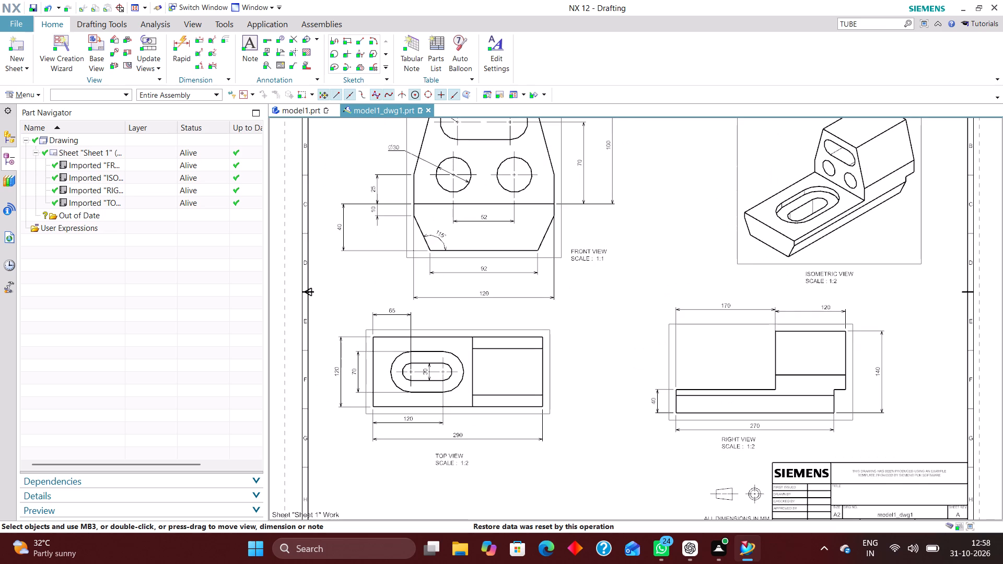
pyautogui.scroll(-1, 634, 322)
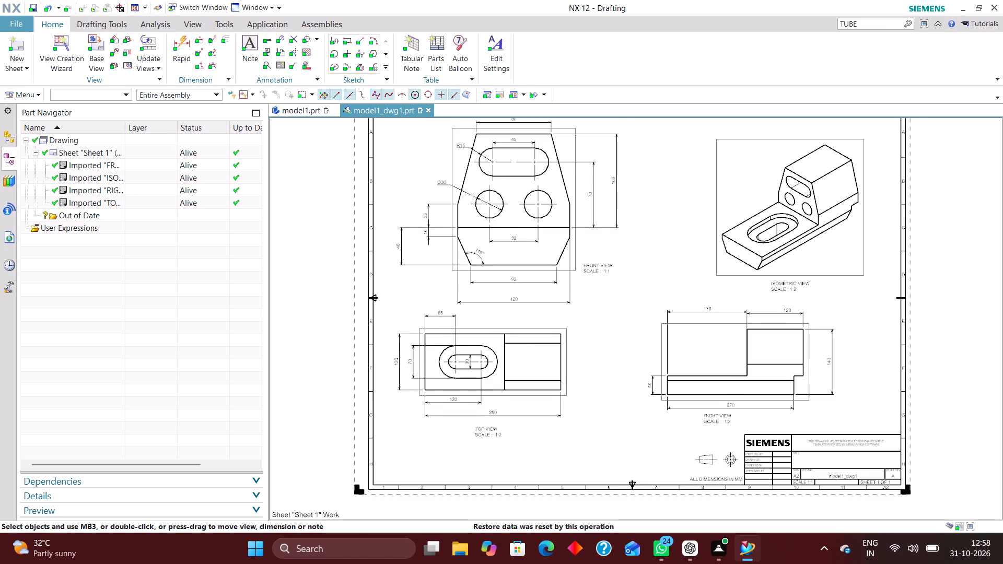
pyautogui.moveTo(633, 318); pyautogui.dragTo(584, 382, button='right')
# Fill in the title block's weight row with WEIGHT (kg) in Label12 and 14.6093 in Label13.
pyautogui.hotkey('ctrl', 'l')
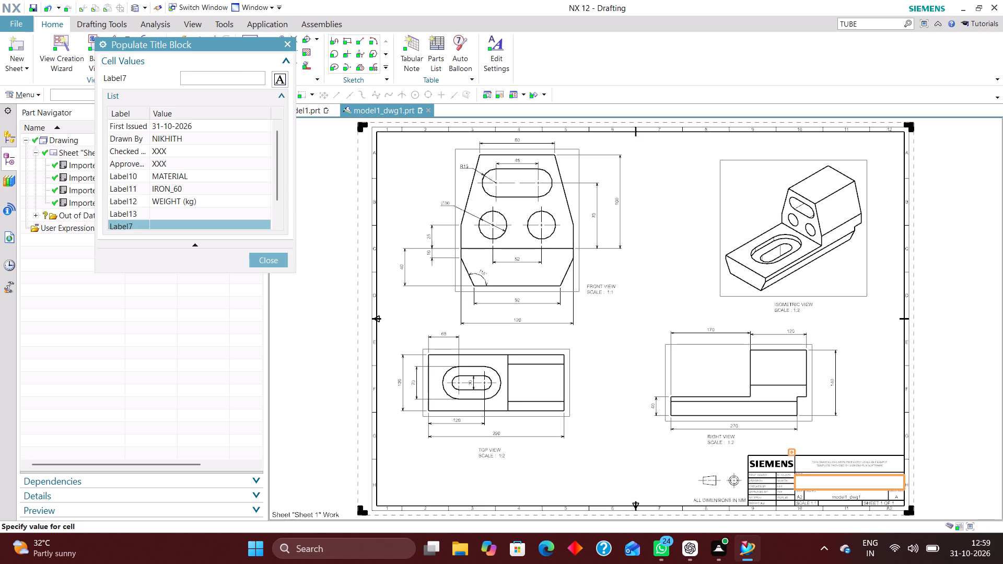
pyautogui.click(170, 211)
pyautogui.write('14.6')
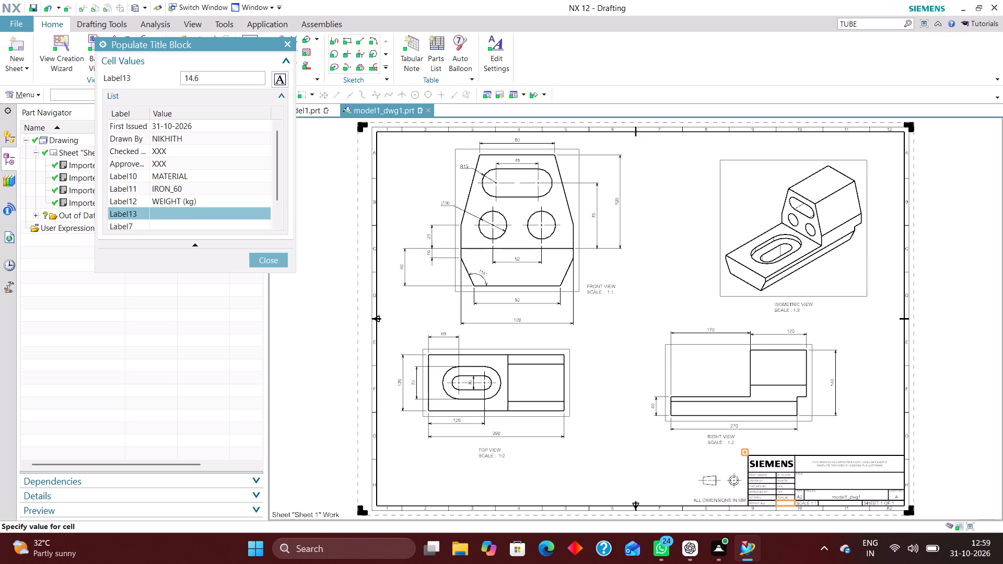
pyautogui.press('0')
pyautogui.write('93')
pyautogui.press('Return')
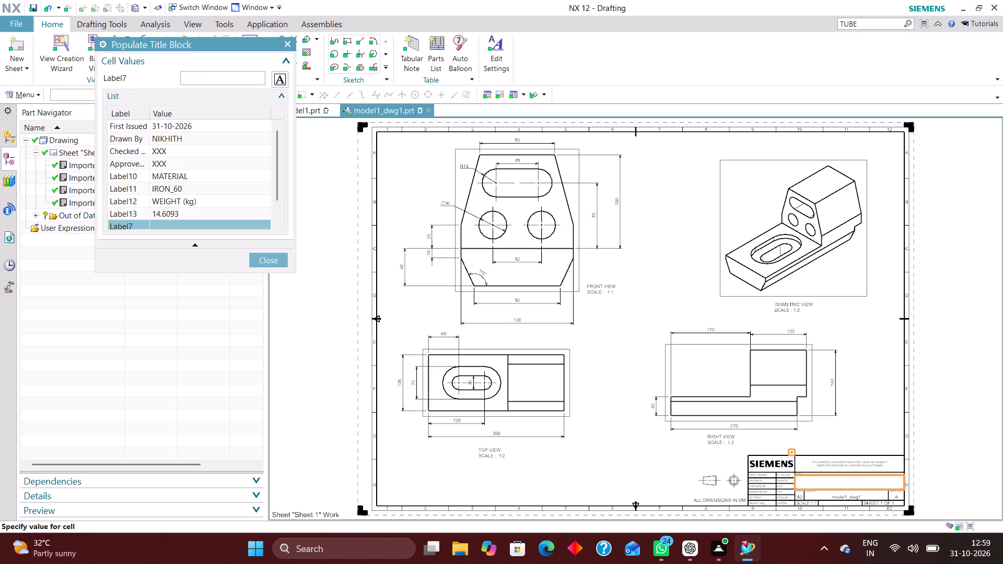
# Enter LOCATING BRACKET in capitals as the drawing title in the title block's Label7 cell.
pyautogui.hotkey('ctrl', 'v')
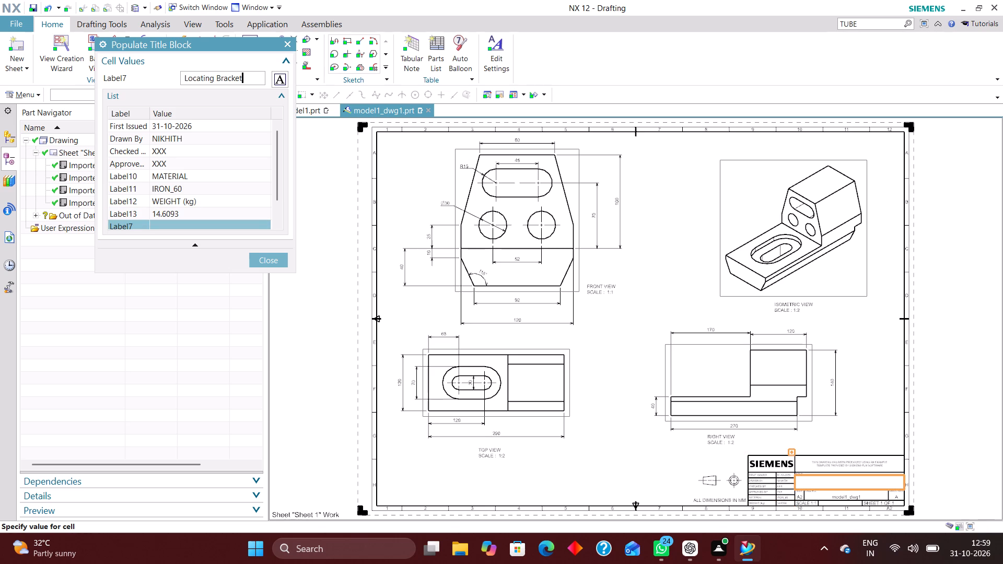
pyautogui.press('BackSpace')
pyautogui.press('BackSpace')
pyautogui.press('BackSpace')
pyautogui.press('BackSpace')
pyautogui.press('BackSpace')
pyautogui.press('BackSpace')
pyautogui.press('BackSpace')
pyautogui.press('BackSpace')
pyautogui.press('BackSpace')
pyautogui.press('BackSpace')
pyautogui.press('BackSpace')
pyautogui.press('BackSpace')
pyautogui.press('BackSpace')
pyautogui.press('BackSpace')
pyautogui.press('BackSpace')
pyautogui.press('BackSpace')
pyautogui.press('BackSpace')
pyautogui.press('BackSpace')
pyautogui.press('BackSpace')
pyautogui.press('BackSpace')
pyautogui.write('LOCATING R')
pyautogui.press('BackSpace')
pyautogui.write('BR')
pyautogui.write('ACKET')
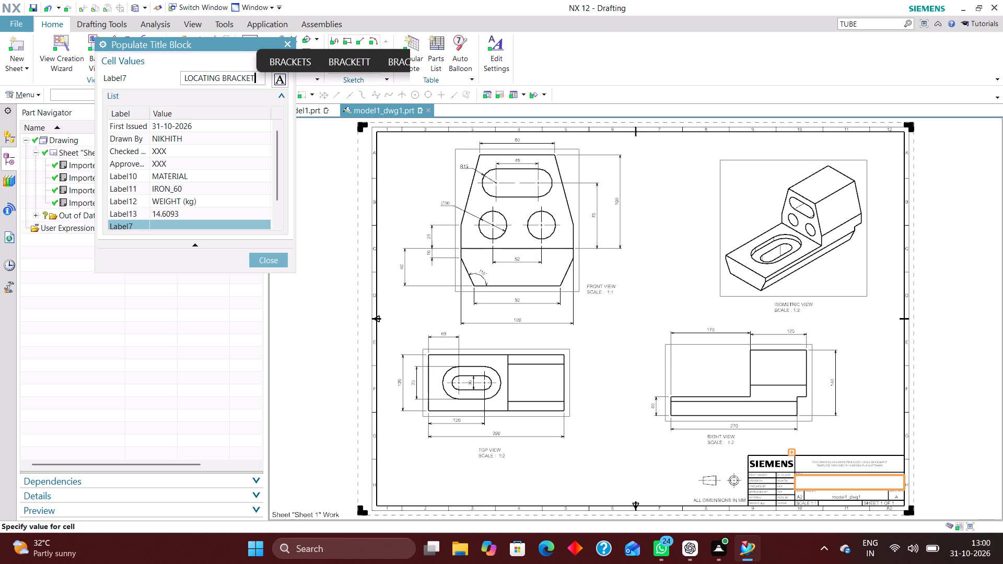
pyautogui.press('Return')
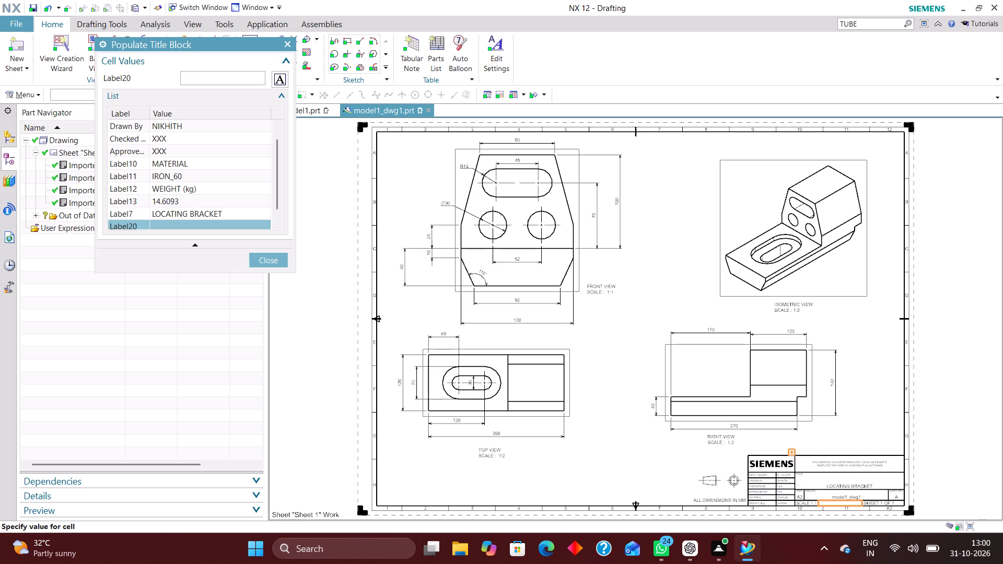
# Enter XXX in the title block's Label20 cell and finish populating the title block.
pyautogui.write('XXX')
pyautogui.press('Return')
pyautogui.click(263, 255)
# Examine the filled-in title block and the overall sheet layout.
pyautogui.scroll(6, 771, 493)
pyautogui.scroll(-2, 748, 443)
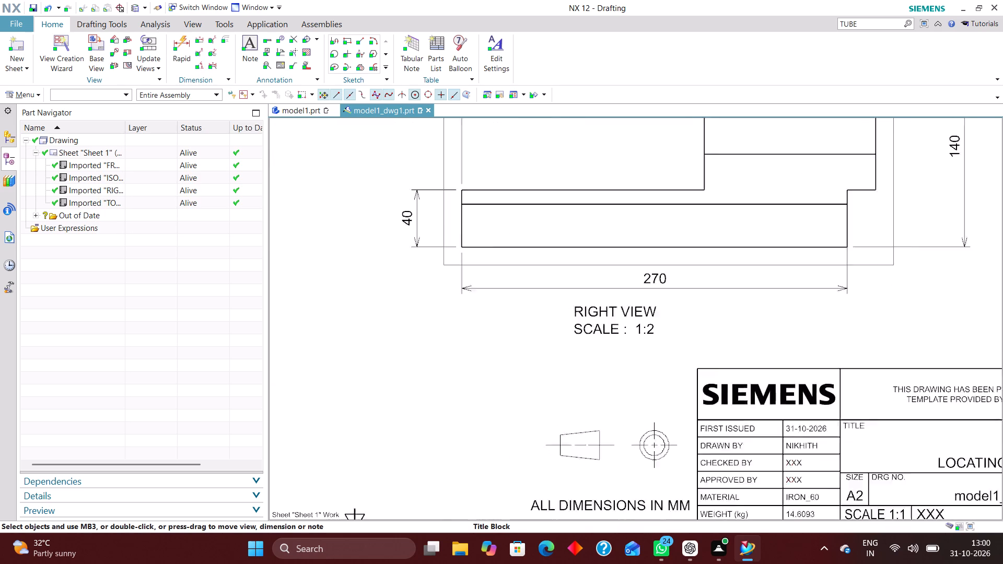
pyautogui.scroll(-3, 755, 449)
pyautogui.scroll(5, 782, 470)
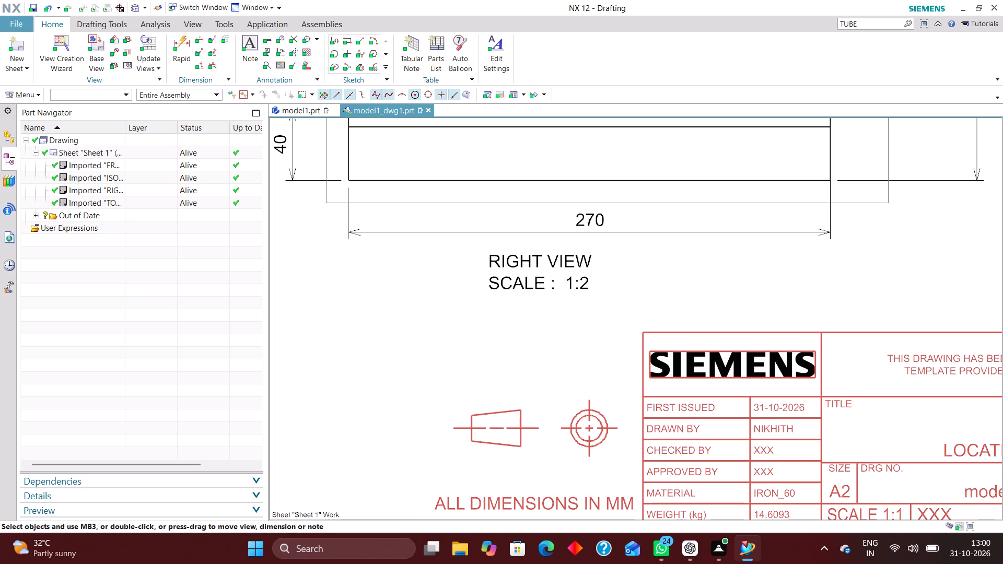
pyautogui.scroll(-5, 665, 429)
pyautogui.scroll(3, 814, 440)
pyautogui.scroll(-3, 822, 427)
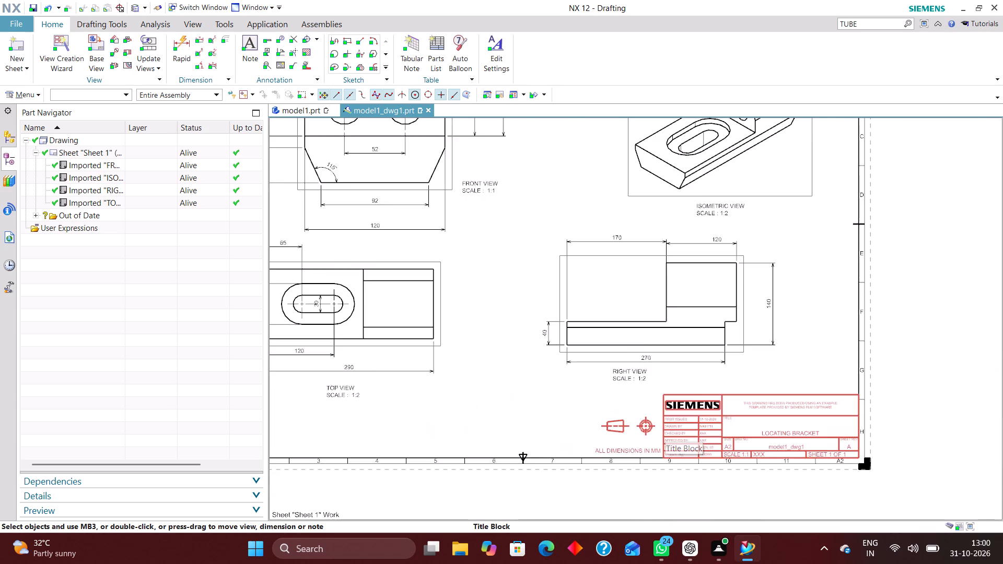
pyautogui.scroll(-2, 823, 433)
pyautogui.scroll(2, 622, 369)
pyautogui.moveTo(616, 322); pyautogui.dragTo(578, 397, button='right')
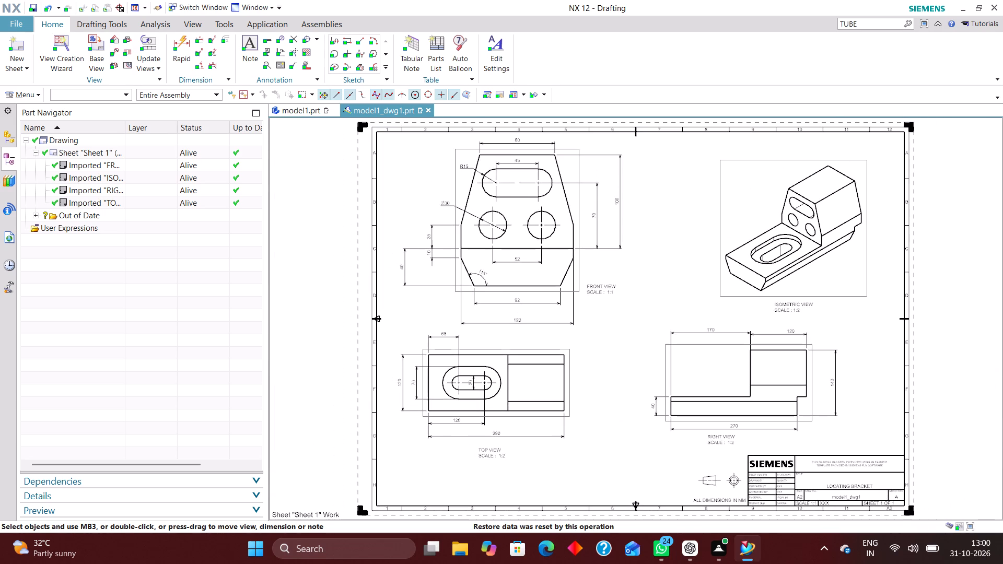
# Make all layers invisible in ISOMETRIC VIEW using Layer Visible in View.
pyautogui.click(36, 96)
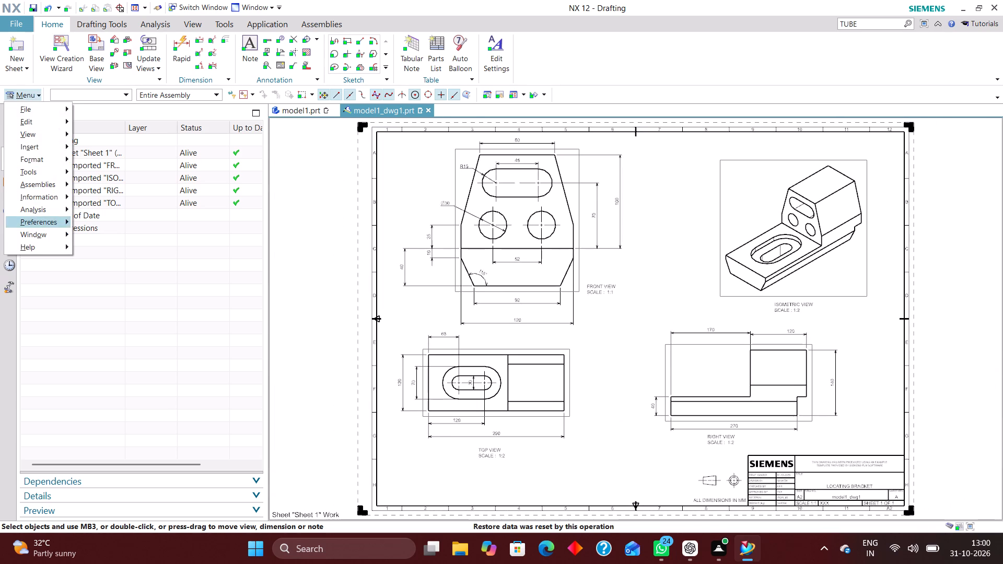
pyautogui.click(40, 157)
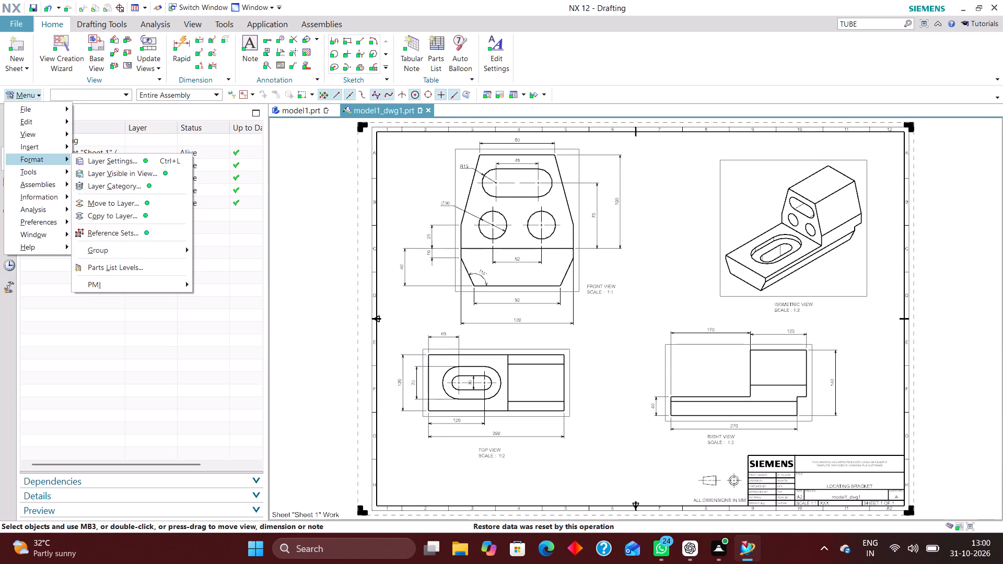
pyautogui.click(150, 169)
pyautogui.click(138, 69)
pyautogui.click(174, 205)
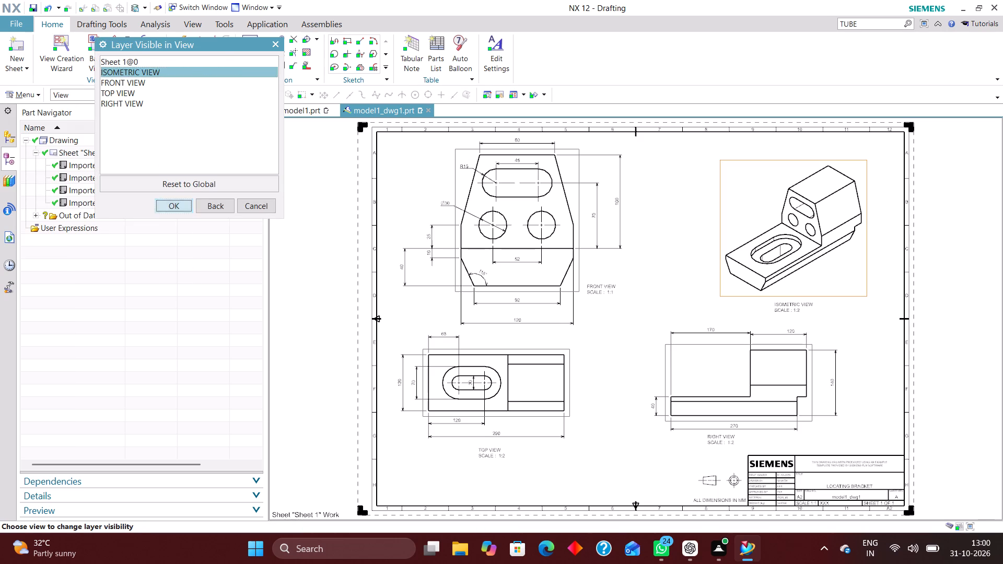
pyautogui.click(106, 120)
pyautogui.click(265, 347)
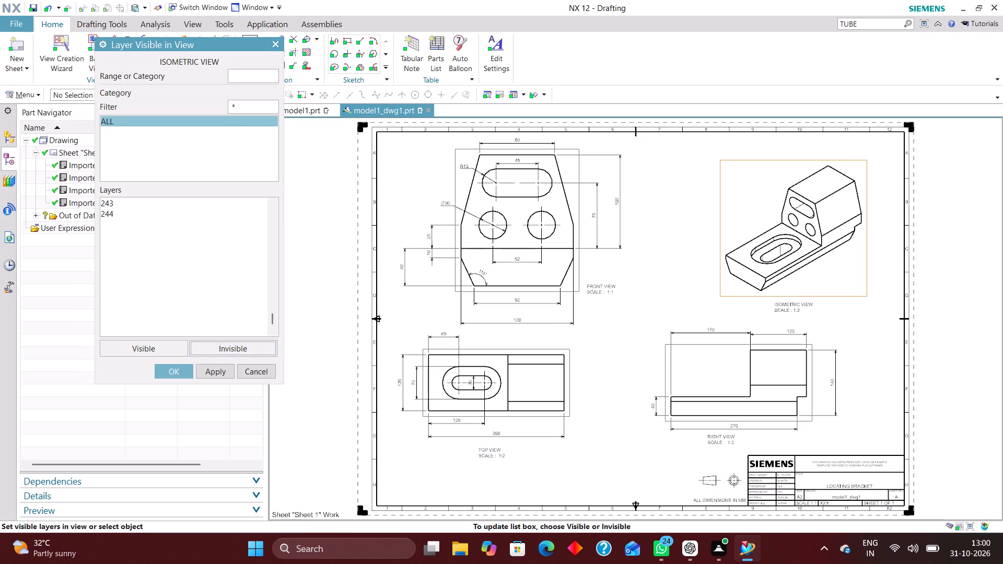
# Make layers 2, 223, 224, 225, 226 and 256 visible in ISOMETRIC VIEW and apply the layer visibility.
pyautogui.click(253, 76)
pyautogui.press('2')
pyautogui.press('Return')
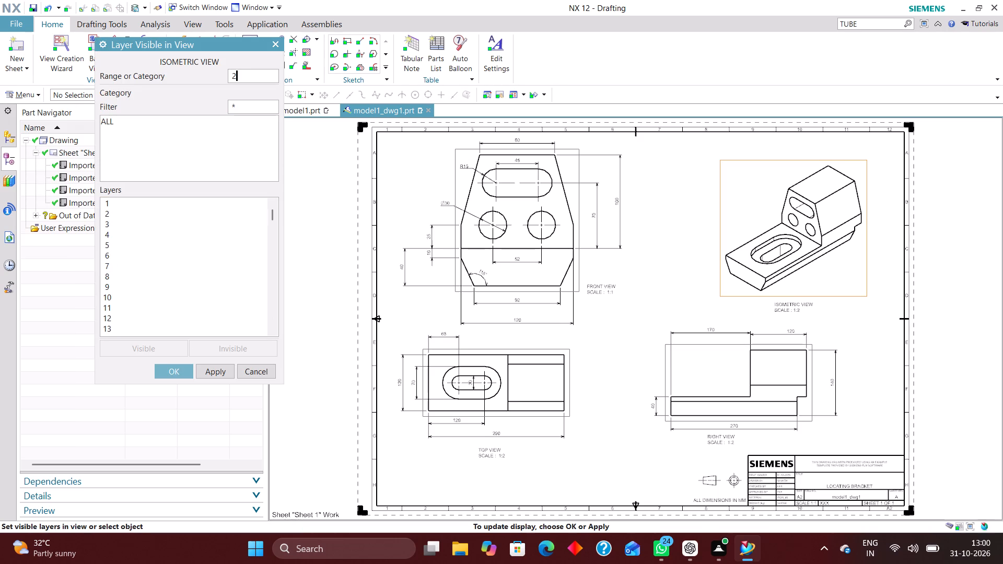
pyautogui.write('223')
pyautogui.press('Return')
pyautogui.write('224')
pyautogui.press('Return')
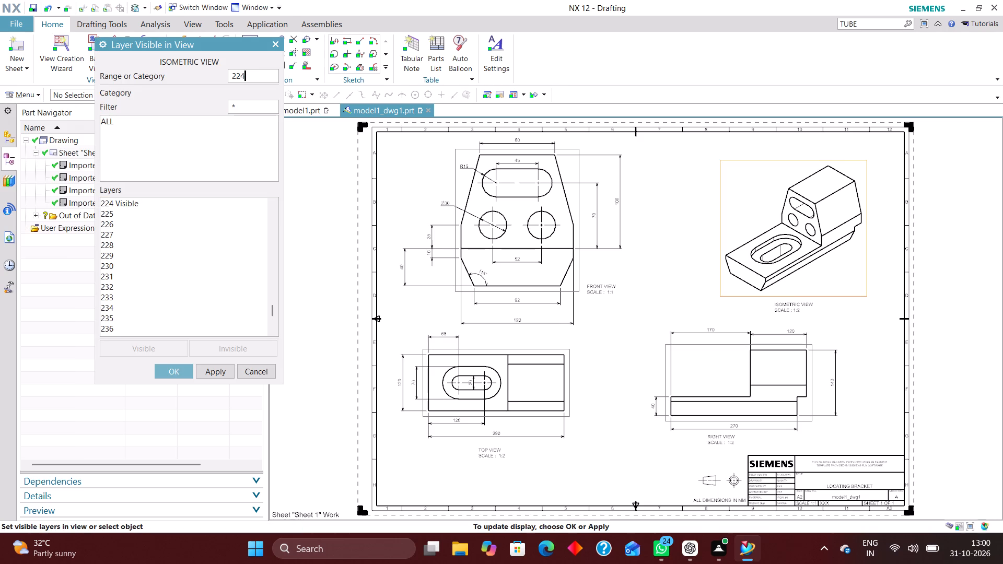
pyautogui.write('225')
pyautogui.press('Return')
pyautogui.write('226')
pyautogui.press('Return')
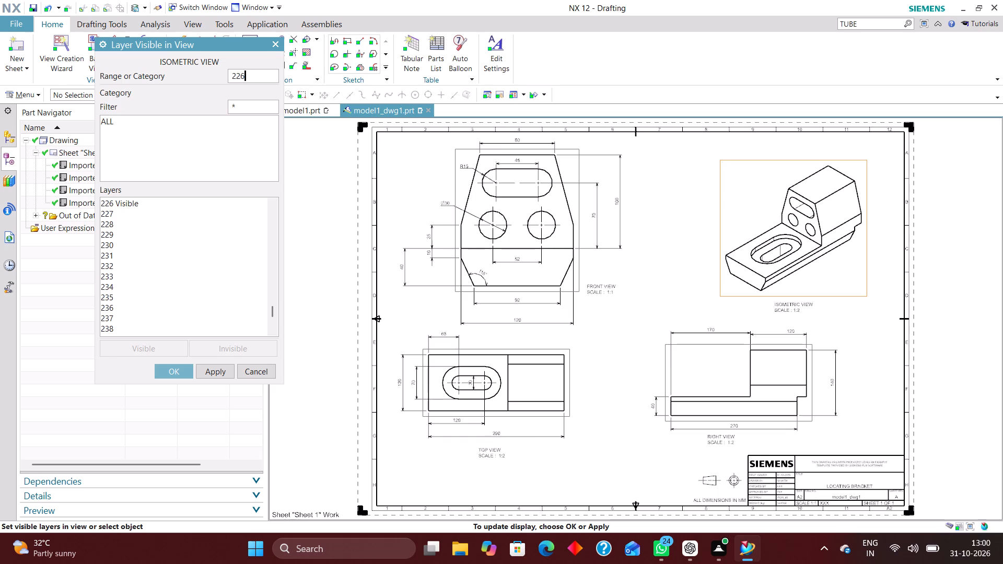
pyautogui.write('256')
pyautogui.press('Return')
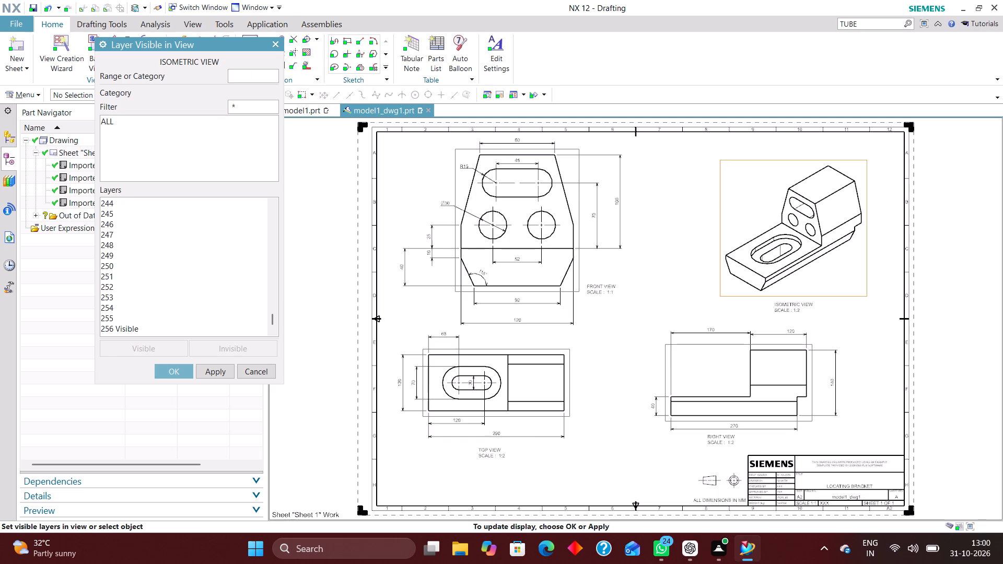
pyautogui.click(186, 372)
# Make all layers invisible in FRONT VIEW using Layer Visible in View.
pyautogui.click(148, 83)
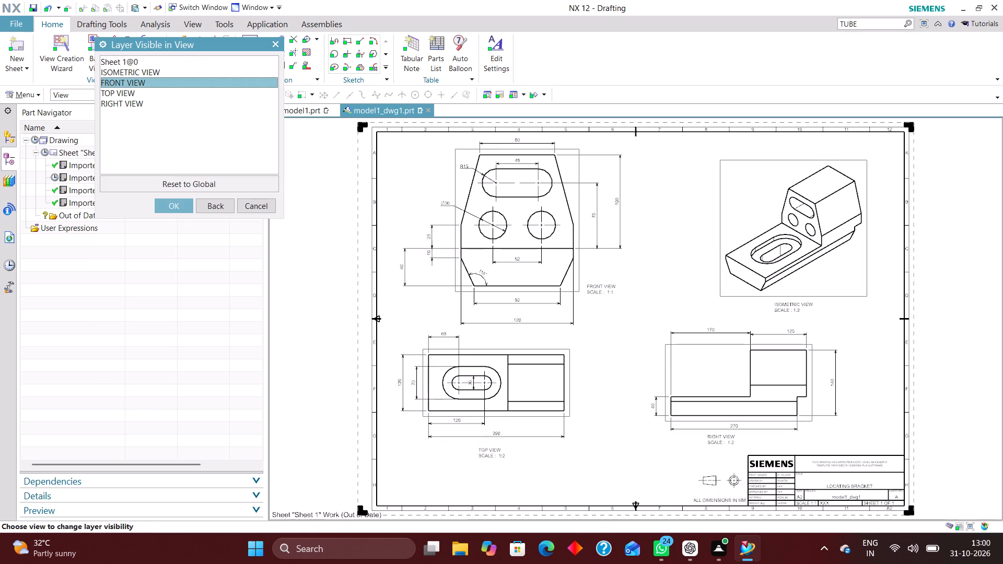
pyautogui.click(175, 202)
pyautogui.click(113, 126)
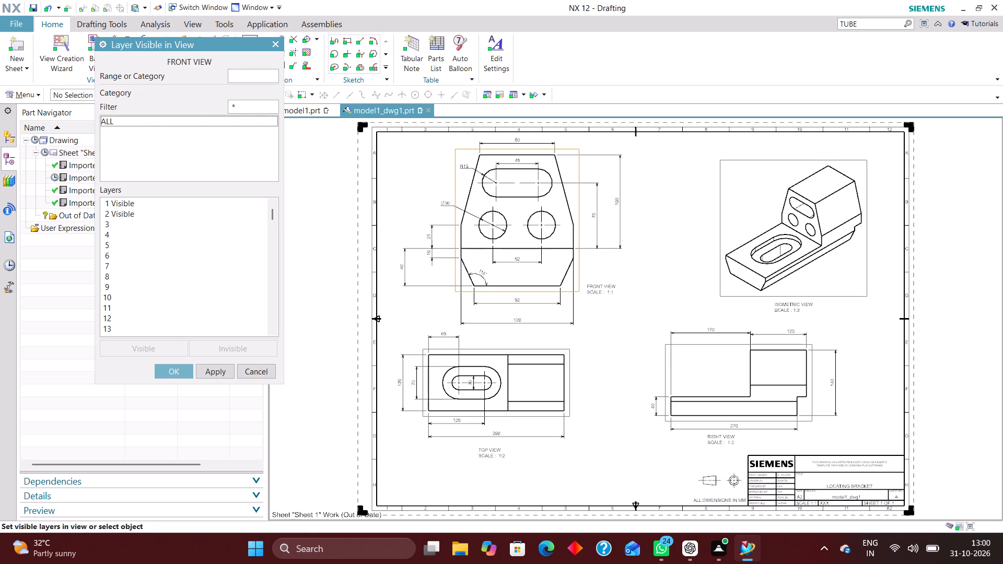
pyautogui.click(101, 122)
pyautogui.click(231, 346)
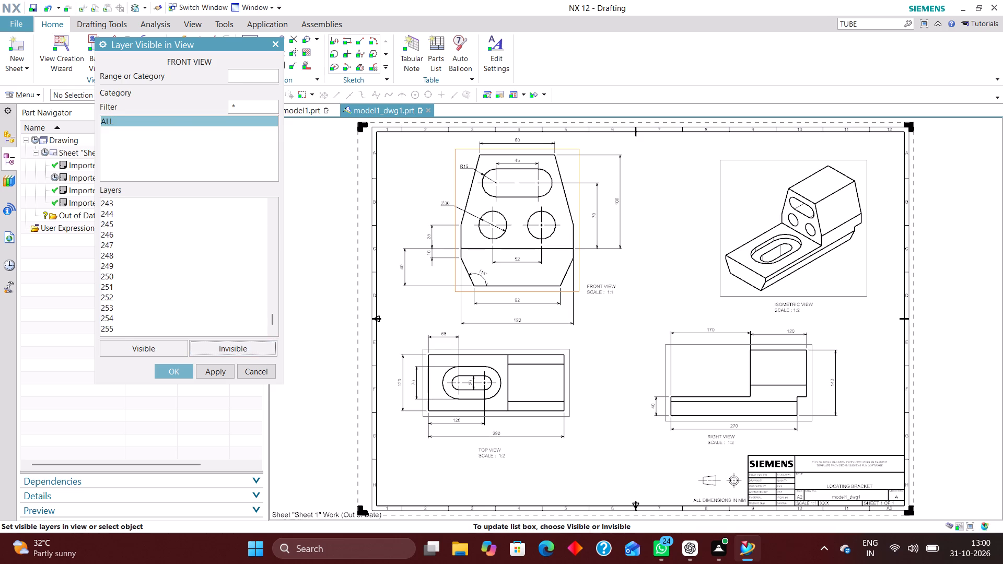
# Make layers 2, 223, 224, 225, 226 and 256 visible in FRONT VIEW and apply the layer visibility.
pyautogui.click(244, 78)
pyautogui.press('2')
pyautogui.press('Return')
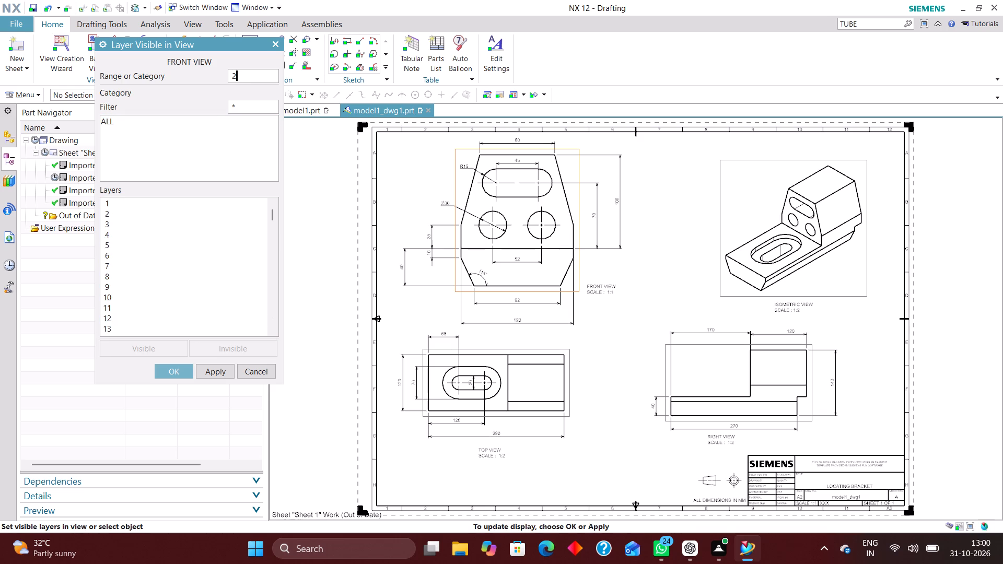
pyautogui.write('223')
pyautogui.press('Return')
pyautogui.write('224')
pyautogui.press('Return')
pyautogui.write('225')
pyautogui.press('Return')
pyautogui.write('222')
pyautogui.press('BackSpace')
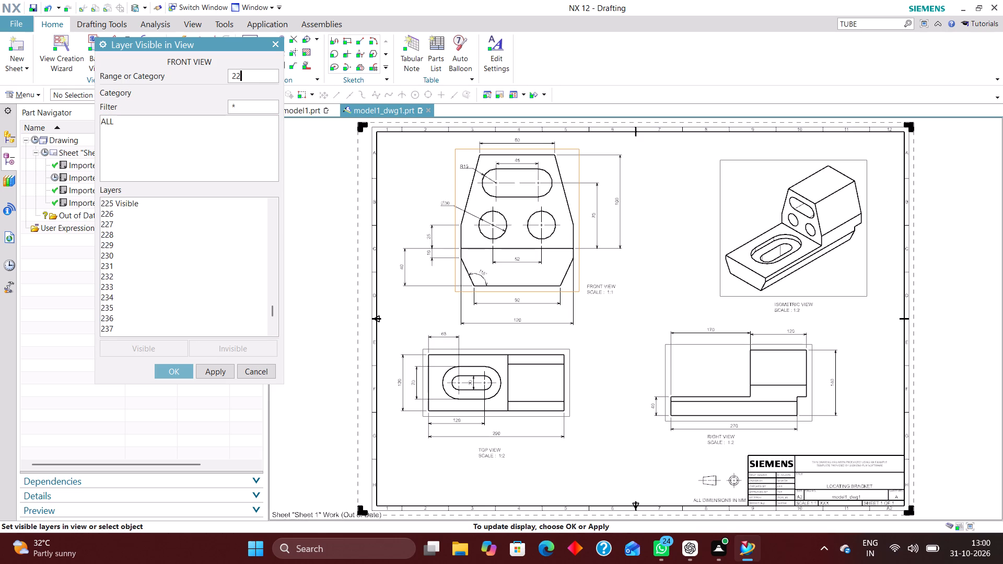
pyautogui.press('6')
pyautogui.press('Return')
pyautogui.write('256')
pyautogui.press('Return')
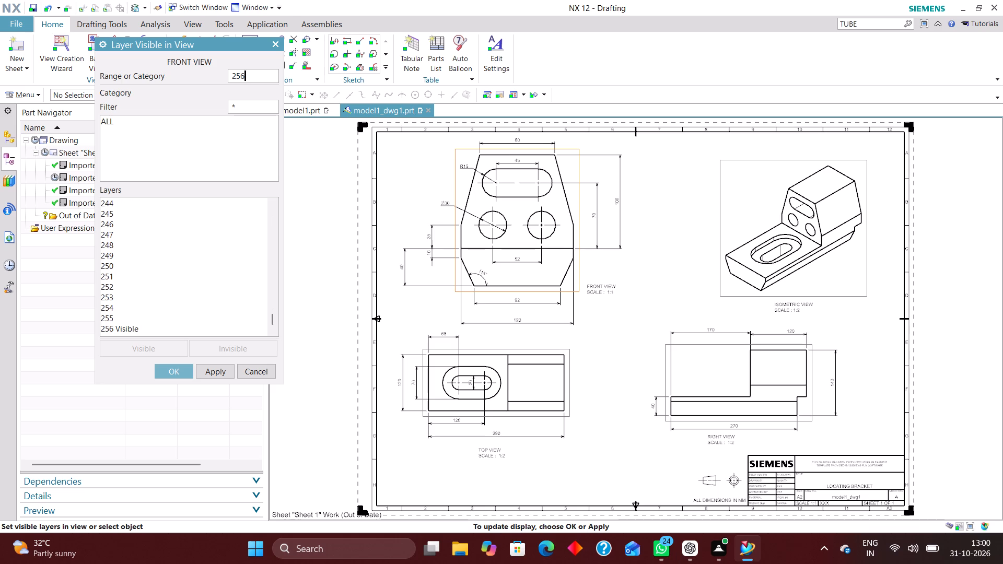
pyautogui.click(180, 375)
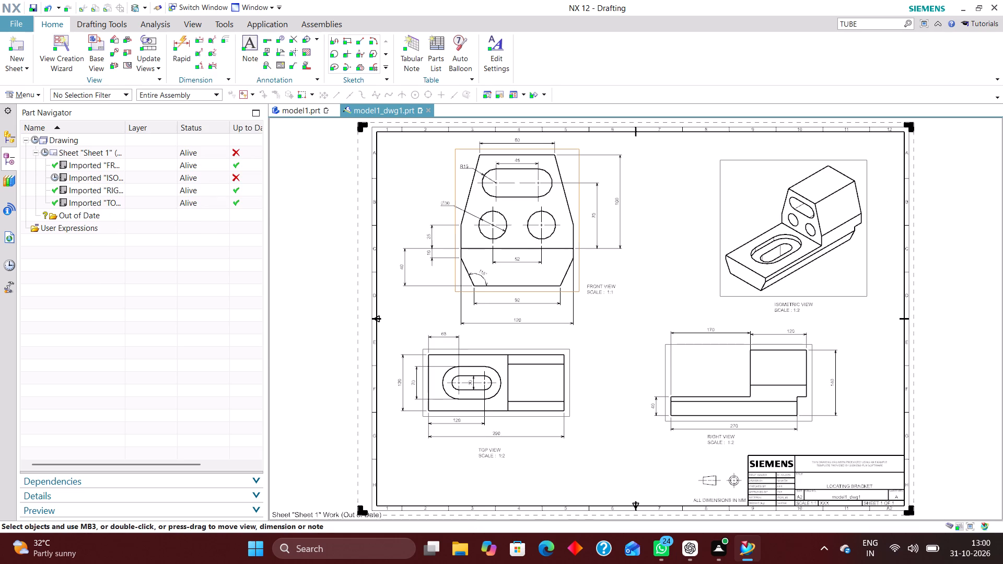
# Make all layers invisible in TOP VIEW using Layer Visible in View.
pyautogui.click(122, 91)
pyautogui.click(165, 205)
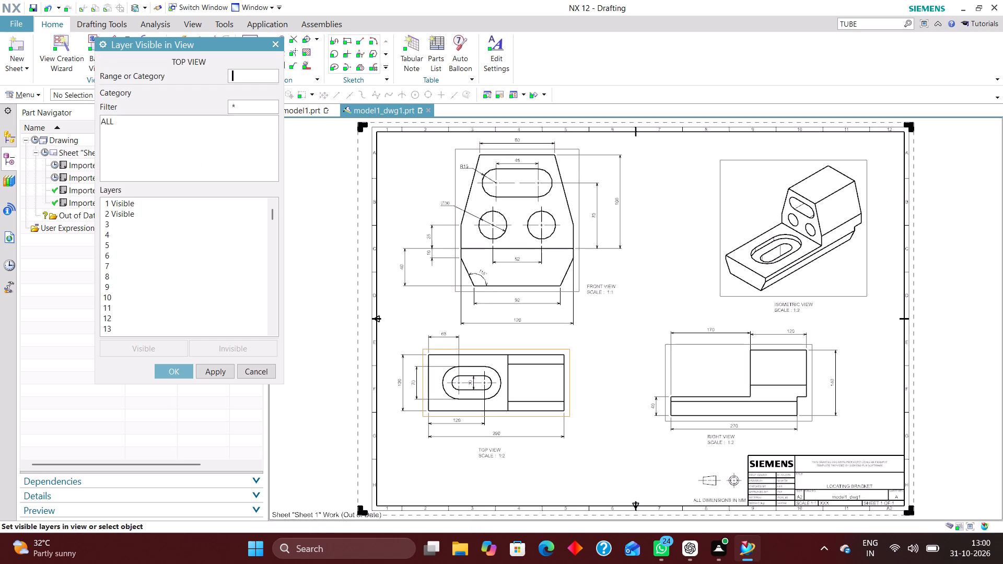
pyautogui.click(109, 122)
pyautogui.click(242, 350)
# Make layers 2, 223, 224, 225, 226 and 256 visible in TOP VIEW and apply the layer visibility.
pyautogui.click(251, 77)
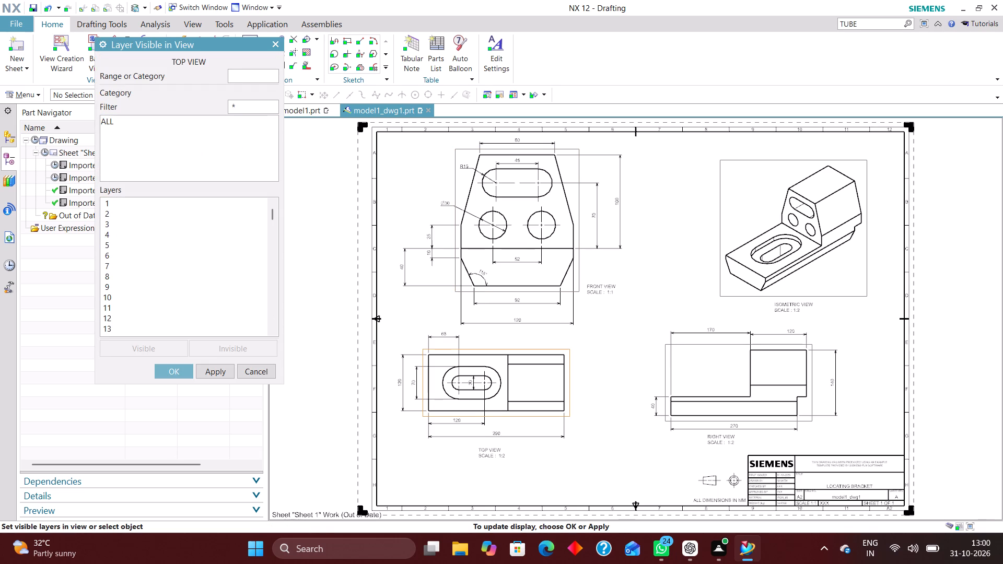
pyautogui.press('2')
pyautogui.press('Return')
pyautogui.write('223')
pyautogui.press('Return')
pyautogui.write('224')
pyautogui.press('Return')
pyautogui.write('225')
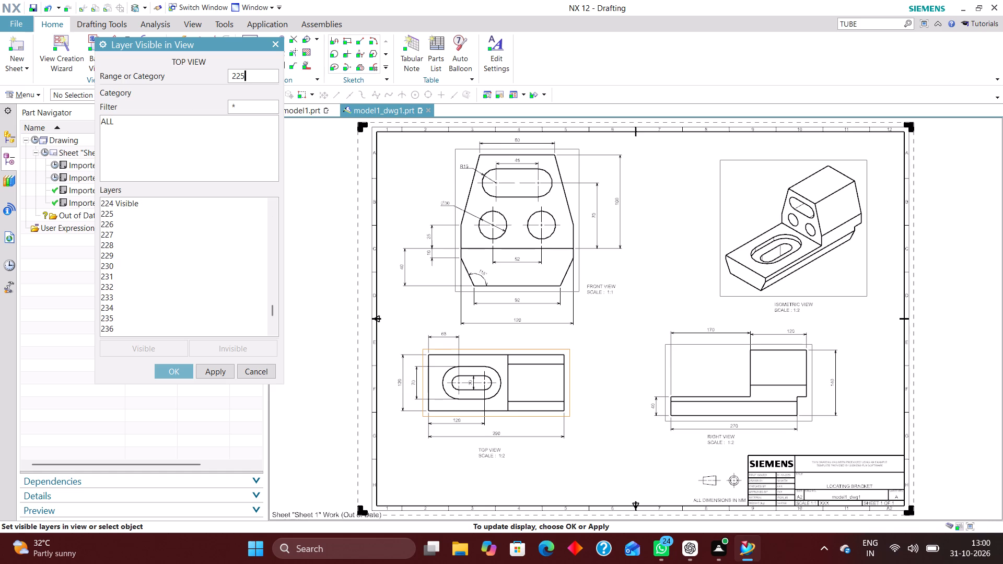
pyautogui.press('Return')
pyautogui.write('226')
pyautogui.press('Return')
pyautogui.write('256')
pyautogui.press('Return')
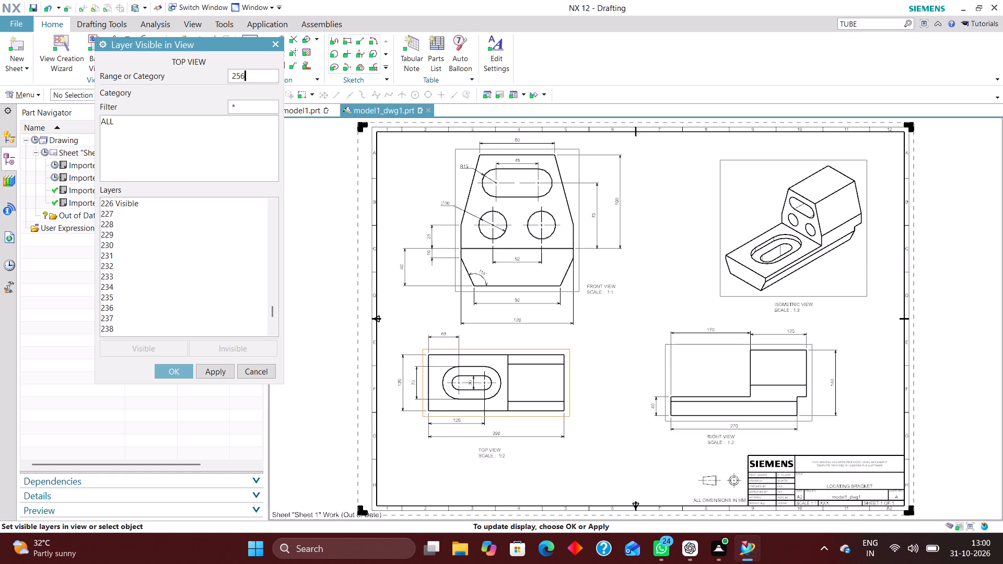
pyautogui.click(176, 372)
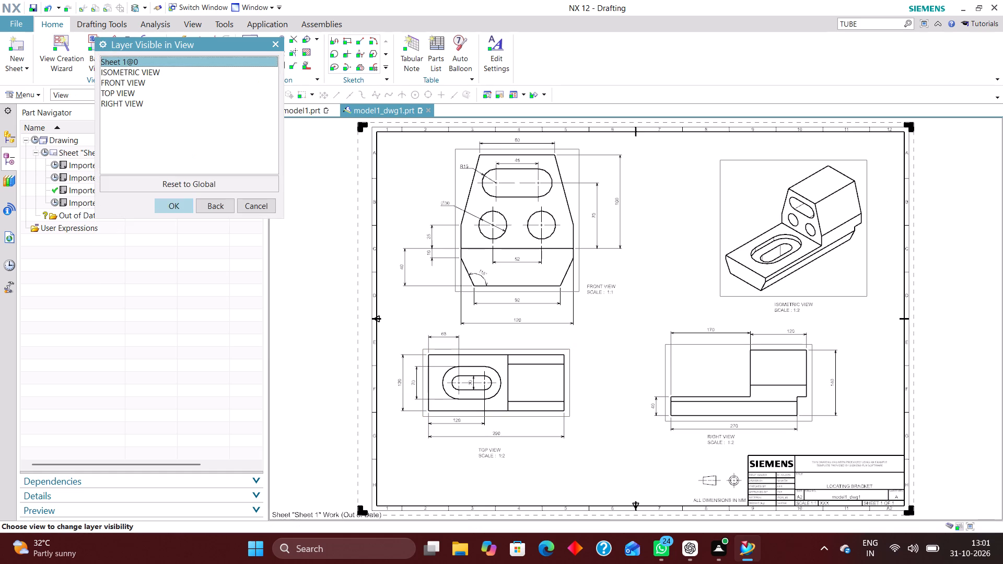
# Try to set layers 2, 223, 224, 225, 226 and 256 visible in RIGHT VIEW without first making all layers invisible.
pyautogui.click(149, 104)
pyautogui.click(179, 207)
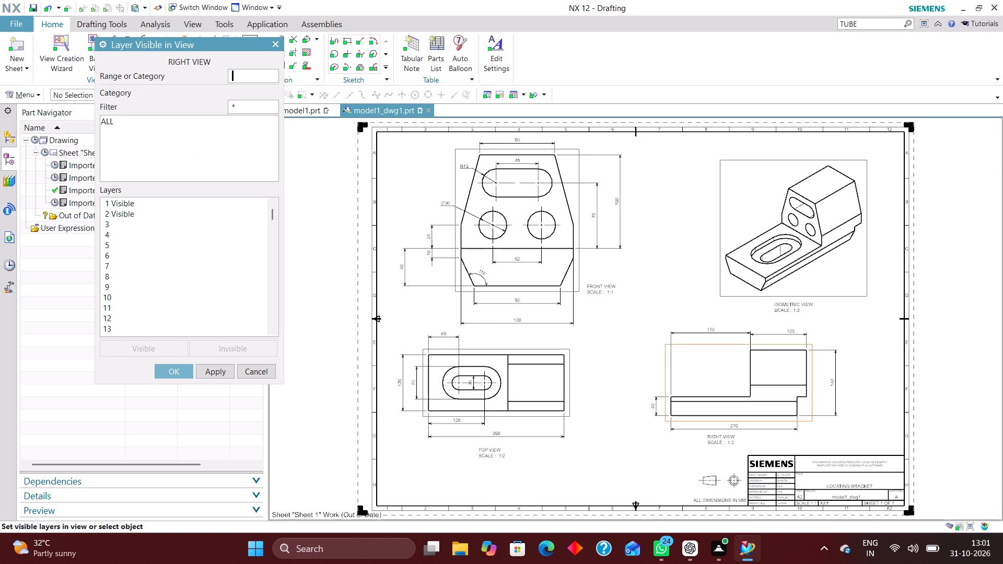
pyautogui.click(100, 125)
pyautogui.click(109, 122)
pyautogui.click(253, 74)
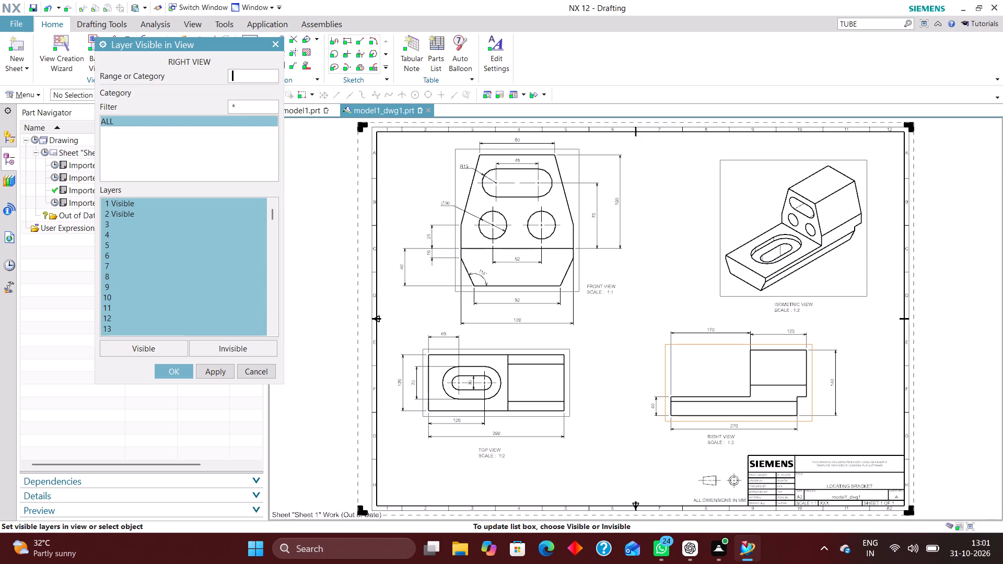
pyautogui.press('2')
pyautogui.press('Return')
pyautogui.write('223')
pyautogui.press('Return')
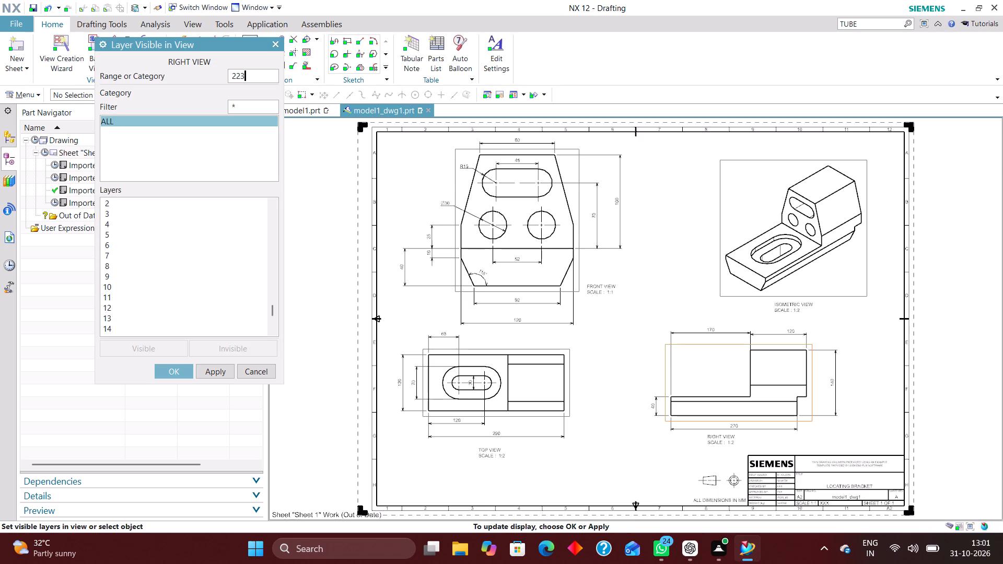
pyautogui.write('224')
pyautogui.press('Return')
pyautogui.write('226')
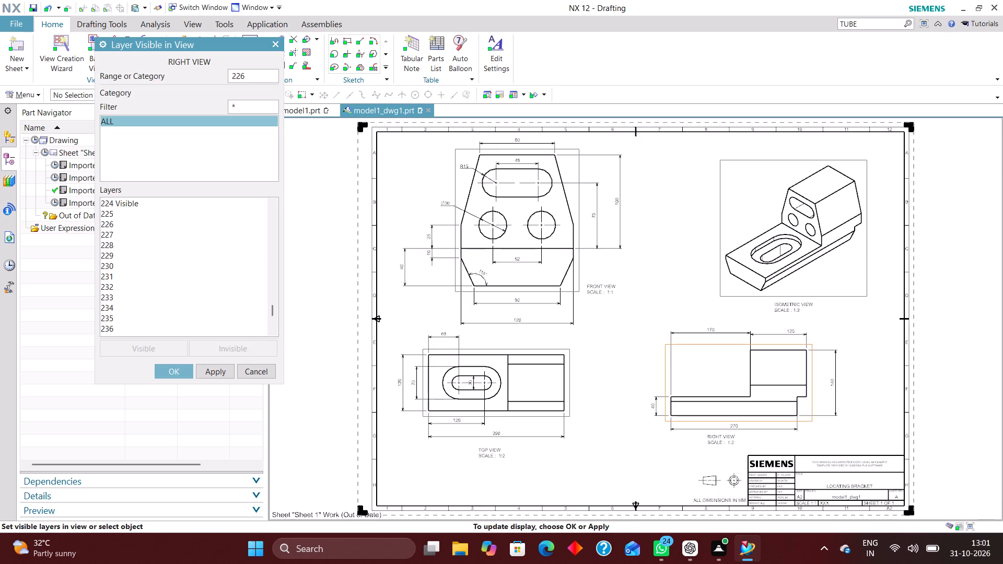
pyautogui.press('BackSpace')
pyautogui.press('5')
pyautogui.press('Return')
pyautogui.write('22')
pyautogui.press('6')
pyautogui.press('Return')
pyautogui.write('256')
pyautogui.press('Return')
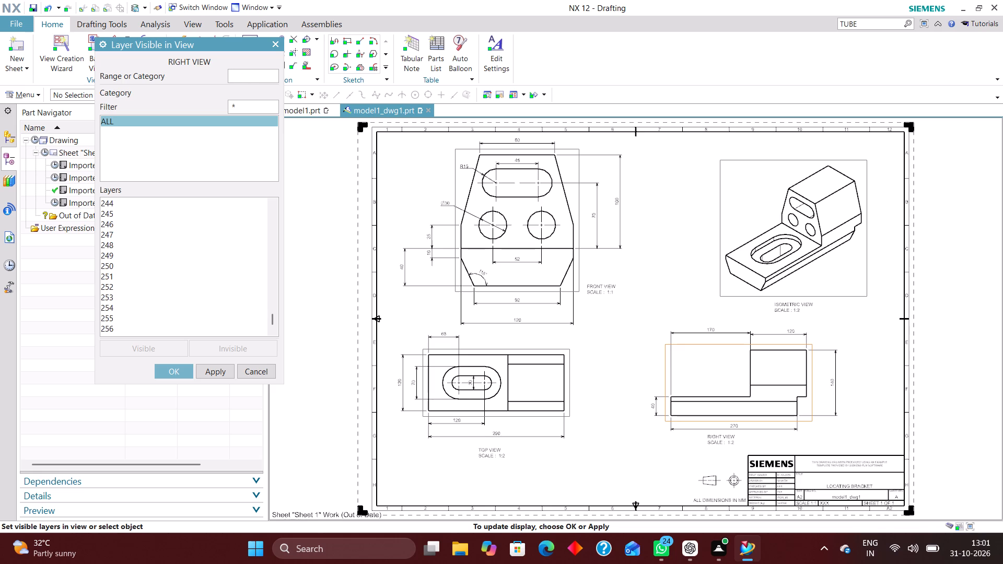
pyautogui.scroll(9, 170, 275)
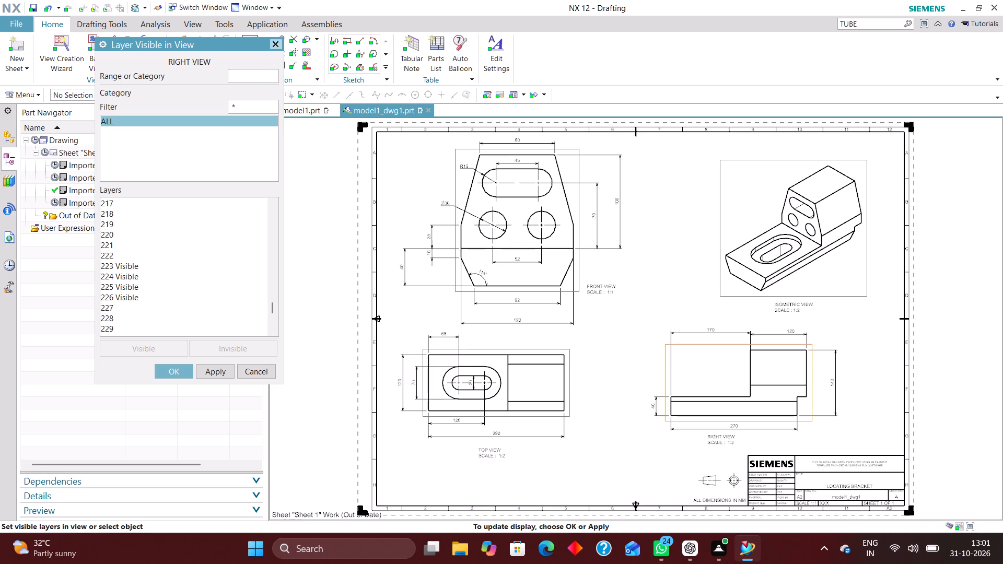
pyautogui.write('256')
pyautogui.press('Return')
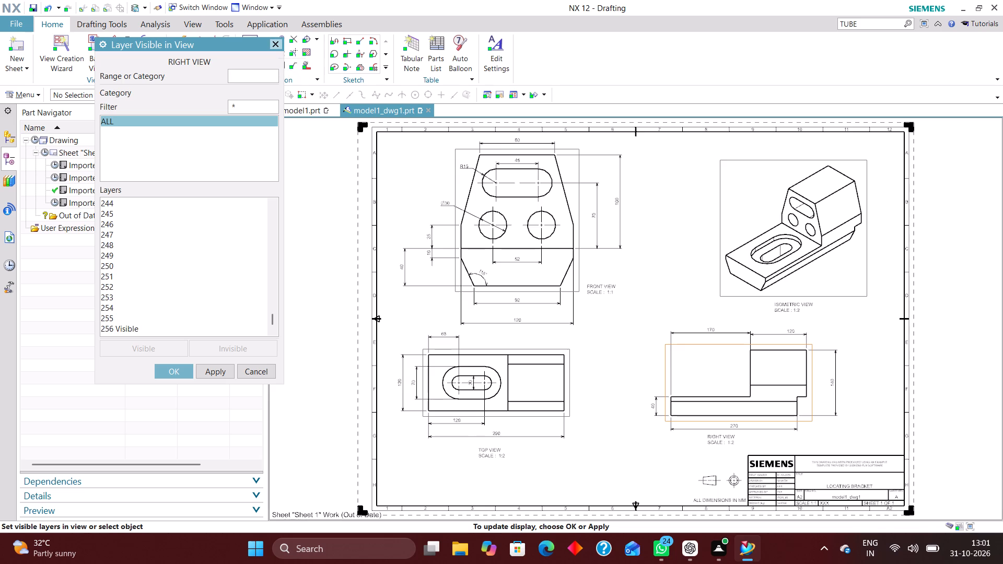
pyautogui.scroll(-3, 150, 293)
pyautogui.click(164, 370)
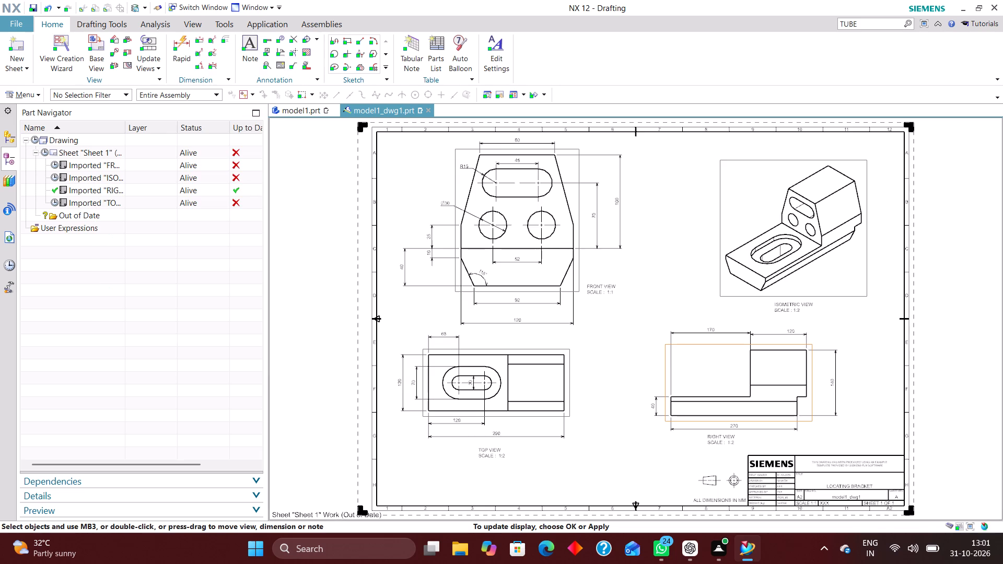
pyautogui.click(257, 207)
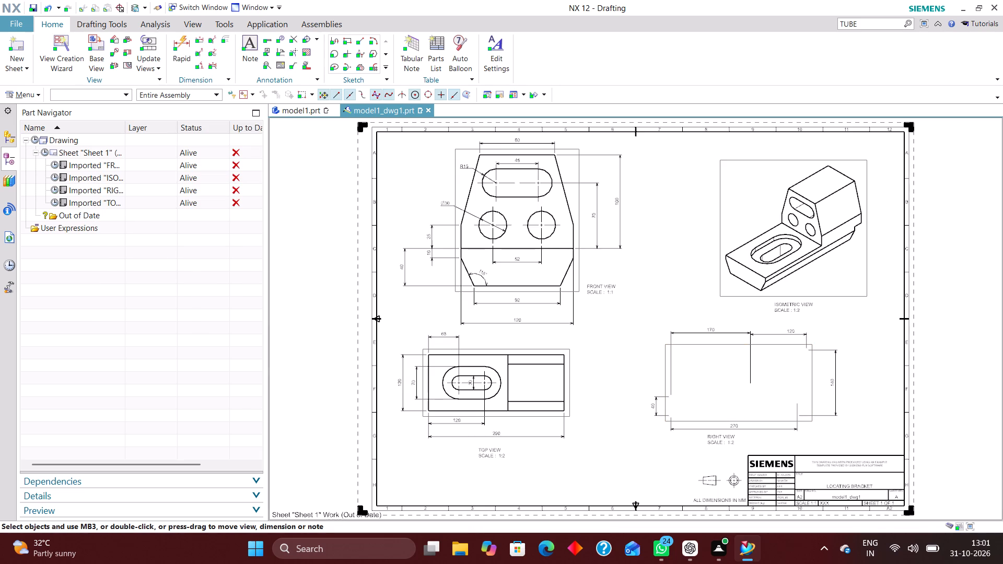
# Update the out-of-date views of the drawing.
pyautogui.click(32, 139)
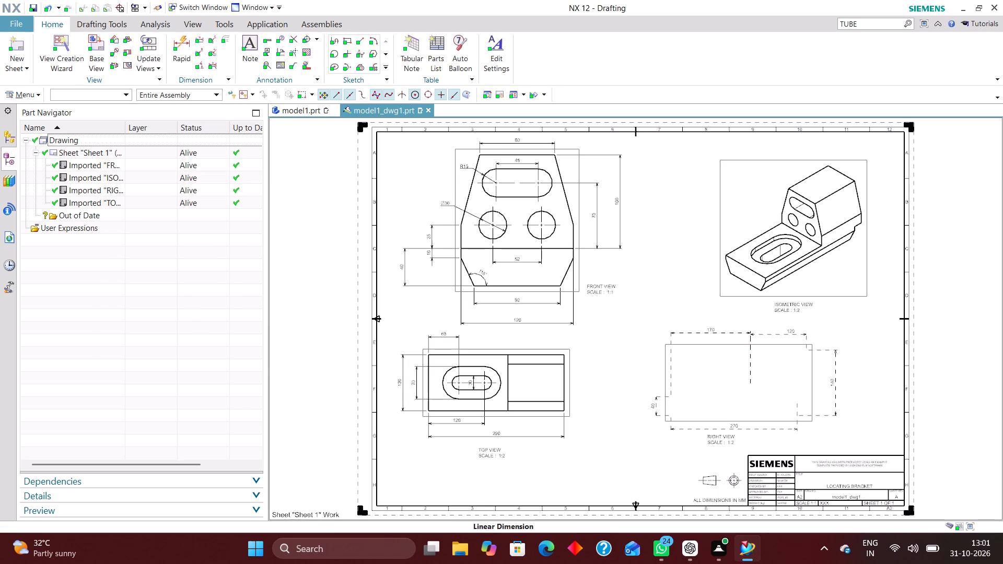
# Reopen Layer Visible in View for RIGHT VIEW and make all its layers invisible.
pyautogui.click(34, 97)
pyautogui.click(43, 158)
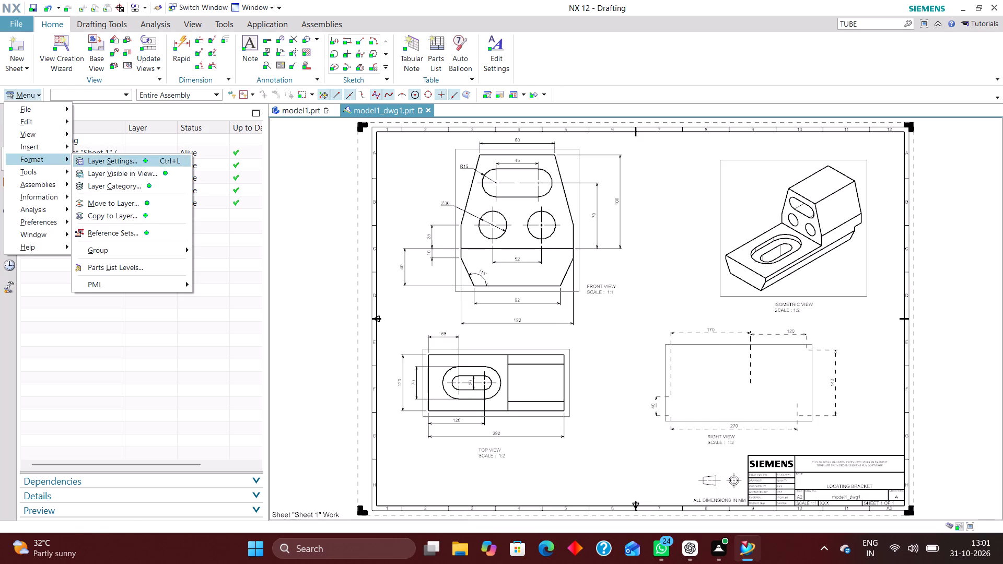
pyautogui.click(114, 169)
pyautogui.click(138, 105)
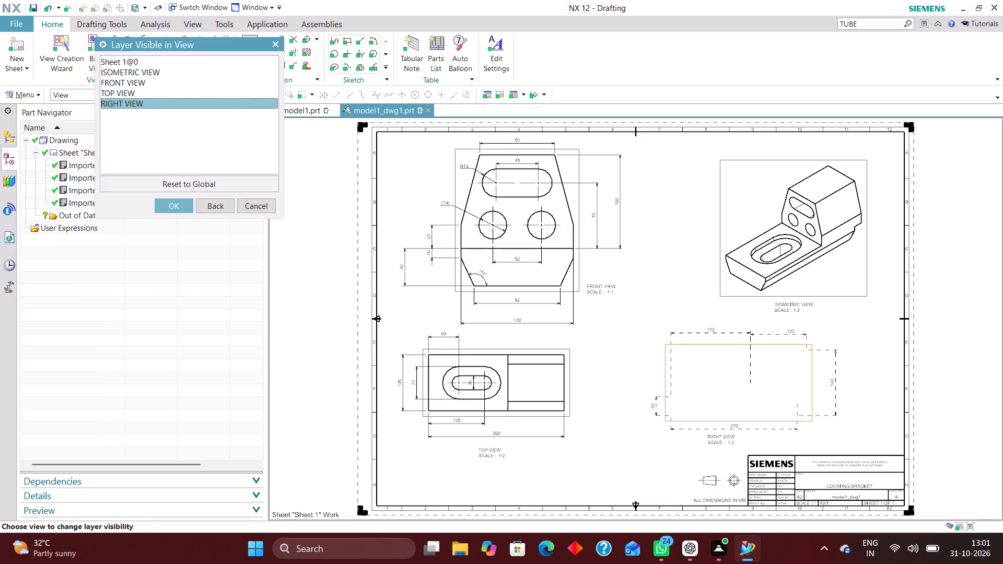
pyautogui.click(169, 206)
pyautogui.click(110, 123)
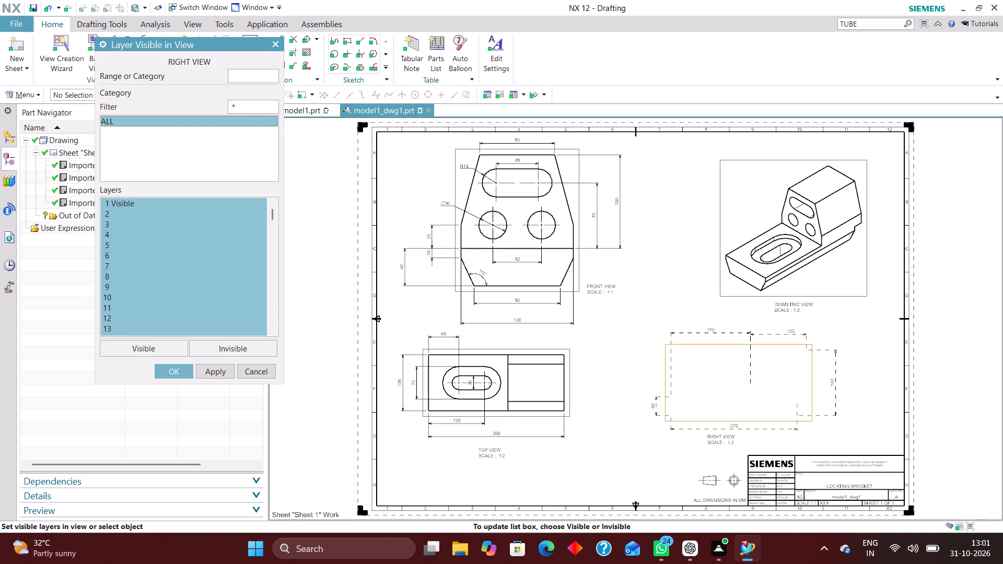
pyautogui.click(243, 343)
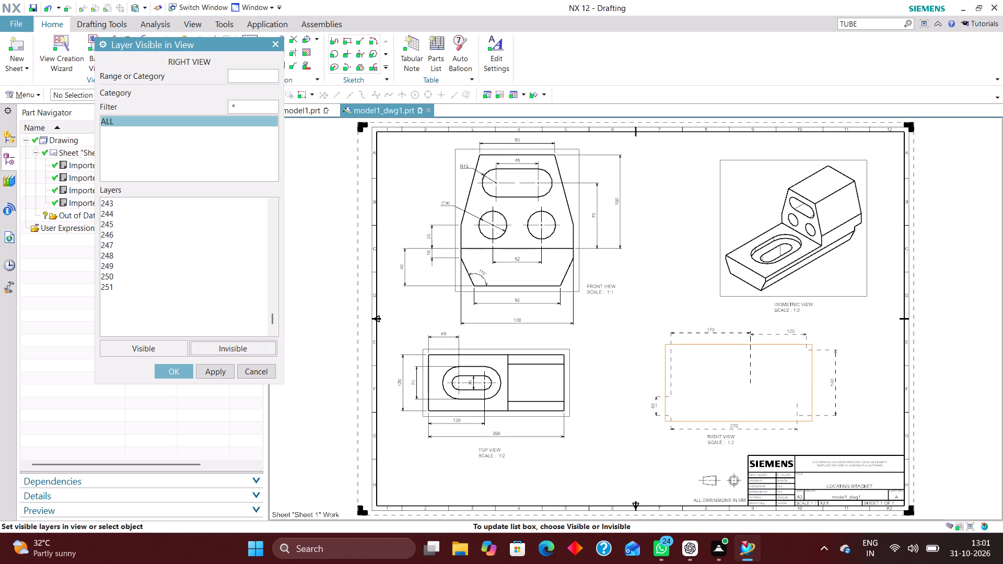
# Make layers 2, 223, 224, 225, 226 and 256 visible in RIGHT VIEW, apply the layer visibility and leave the command.
pyautogui.click(255, 79)
pyautogui.press('2')
pyautogui.press('Return')
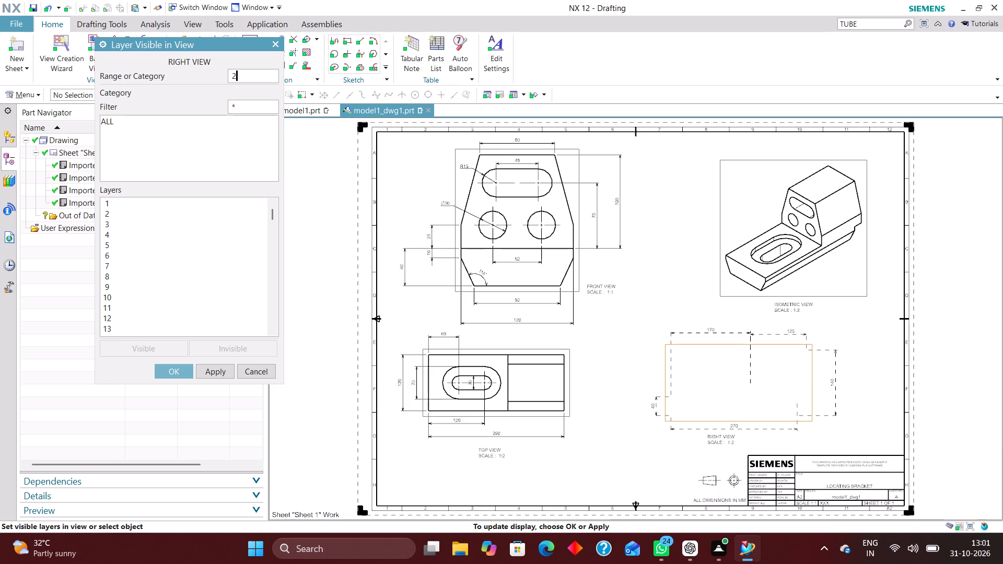
pyautogui.write('223')
pyautogui.press('Return')
pyautogui.write('22')
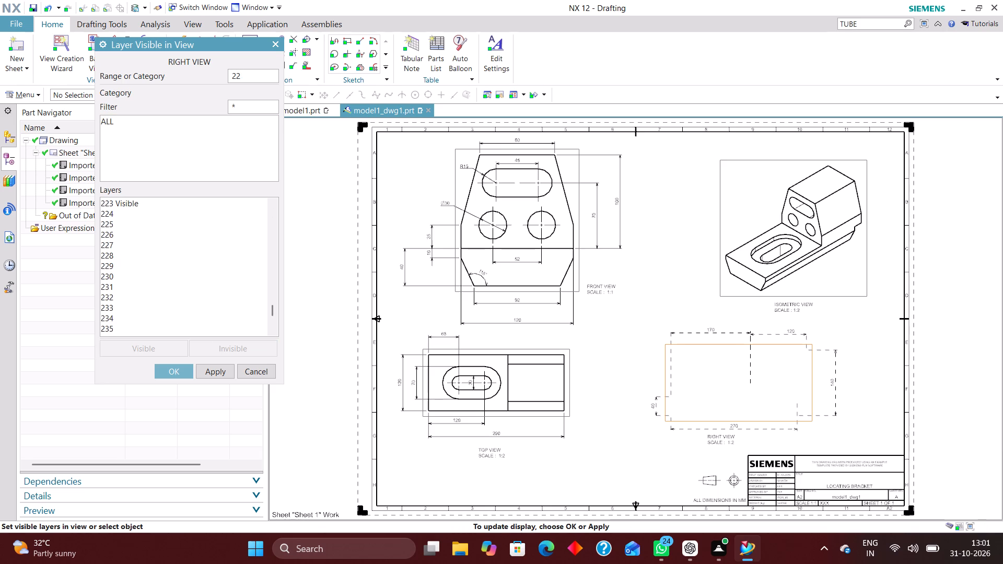
pyautogui.press('4')
pyautogui.press('Return')
pyautogui.write('225')
pyautogui.press('Return')
pyautogui.write('226')
pyautogui.press('Return')
pyautogui.write('256')
pyautogui.press('Return')
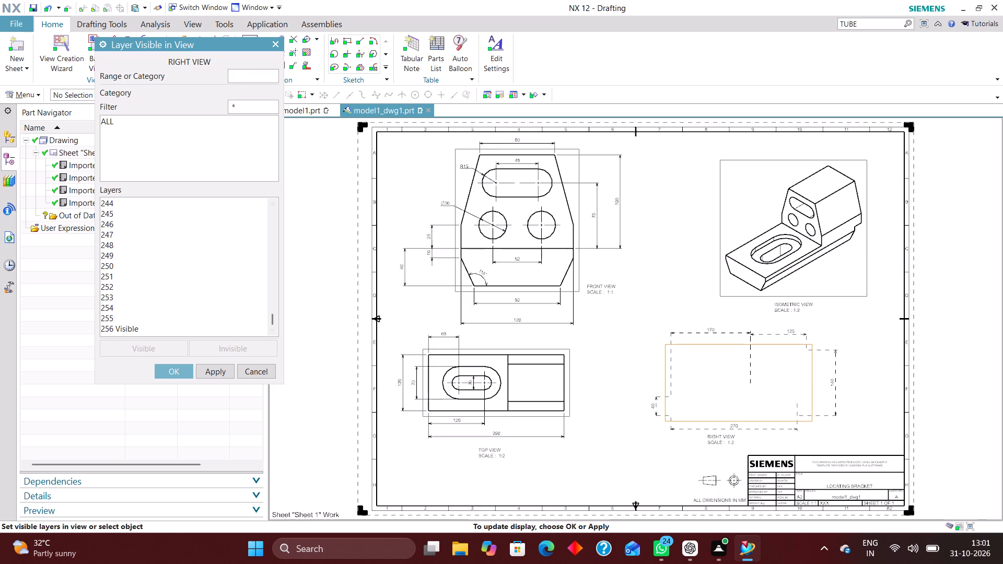
pyautogui.click(172, 368)
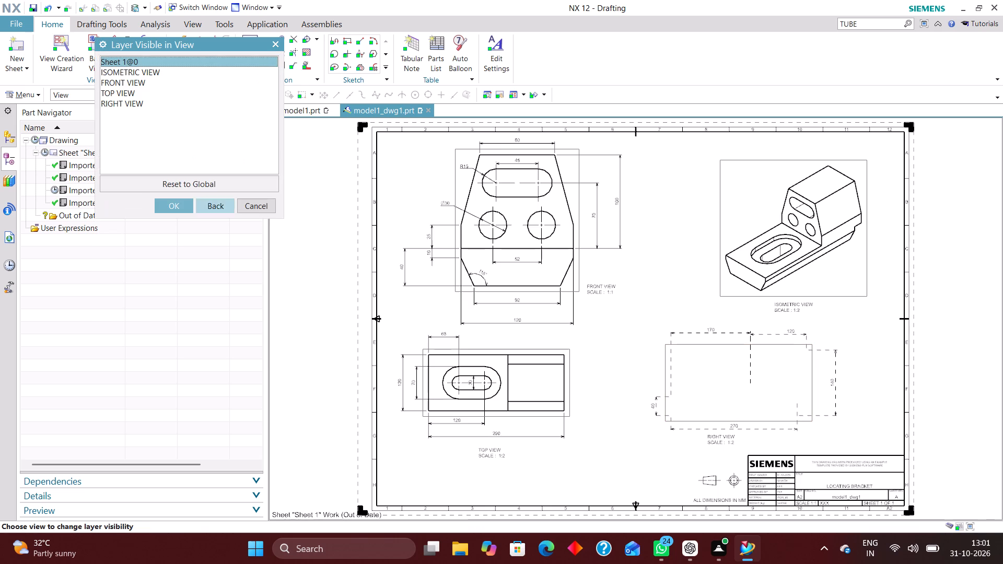
pyautogui.click(262, 204)
# Update the drawing to regenerate RIGHT VIEW with its new layer visibility.
pyautogui.click(34, 139)
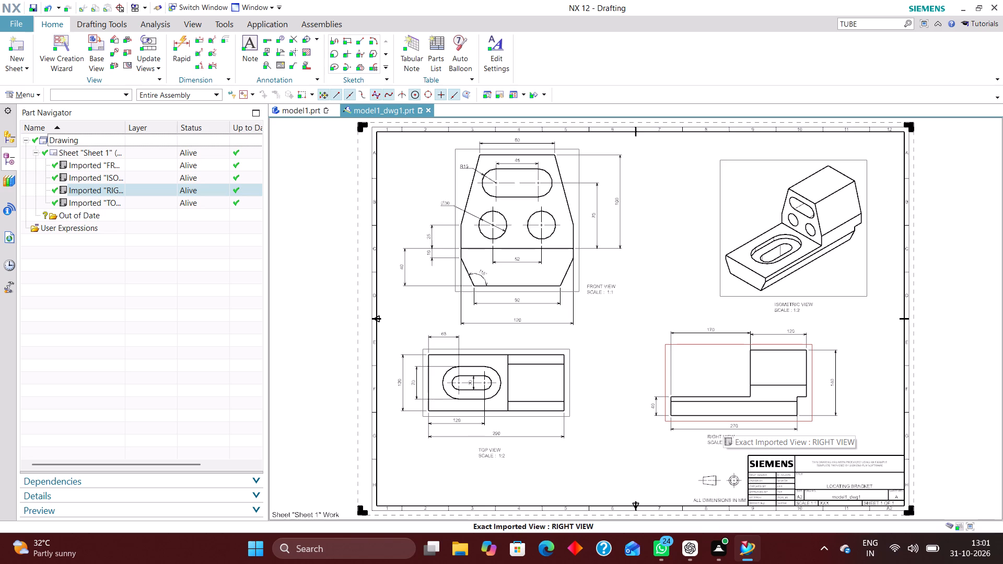
# Examine the regenerated RIGHT VIEW, the title block and the overall sheet layout.
pyautogui.scroll(5, 794, 488)
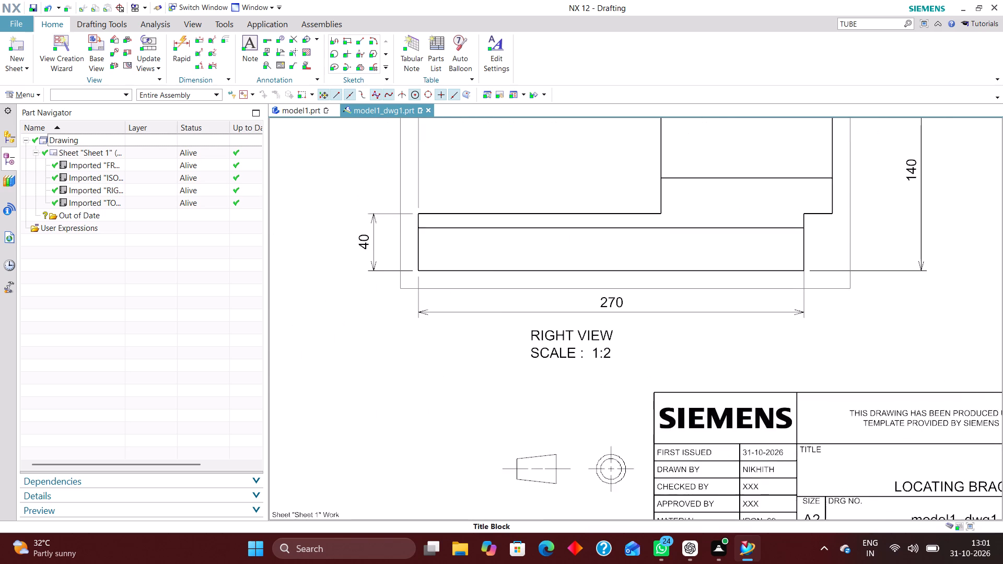
pyautogui.scroll(-4, 789, 430)
pyautogui.scroll(2, 589, 383)
pyautogui.scroll(-5, 606, 377)
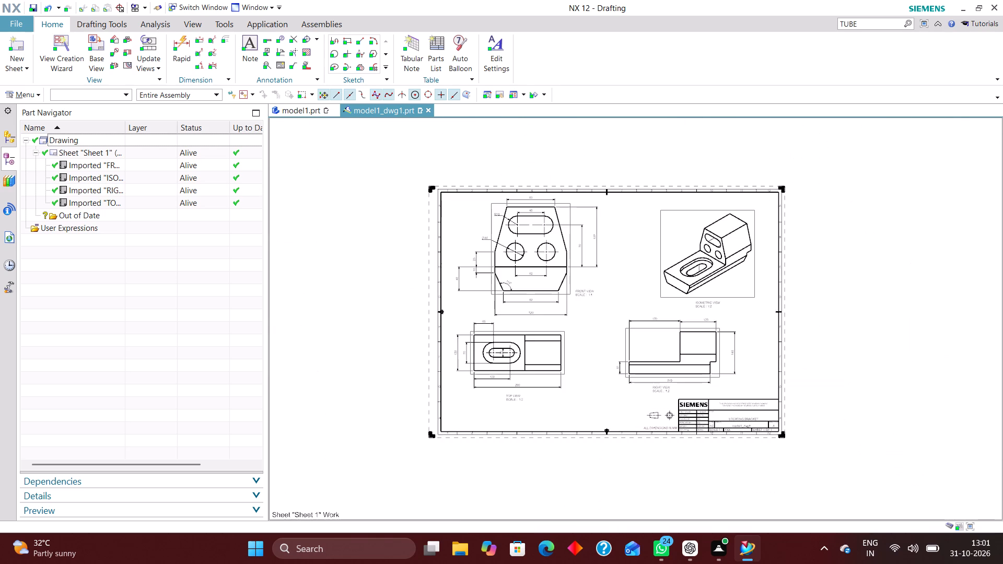
pyautogui.scroll(2, 689, 424)
pyautogui.scroll(-2, 550, 337)
pyautogui.scroll(2, 538, 319)
pyautogui.moveTo(559, 300); pyautogui.dragTo(541, 356, button='right')
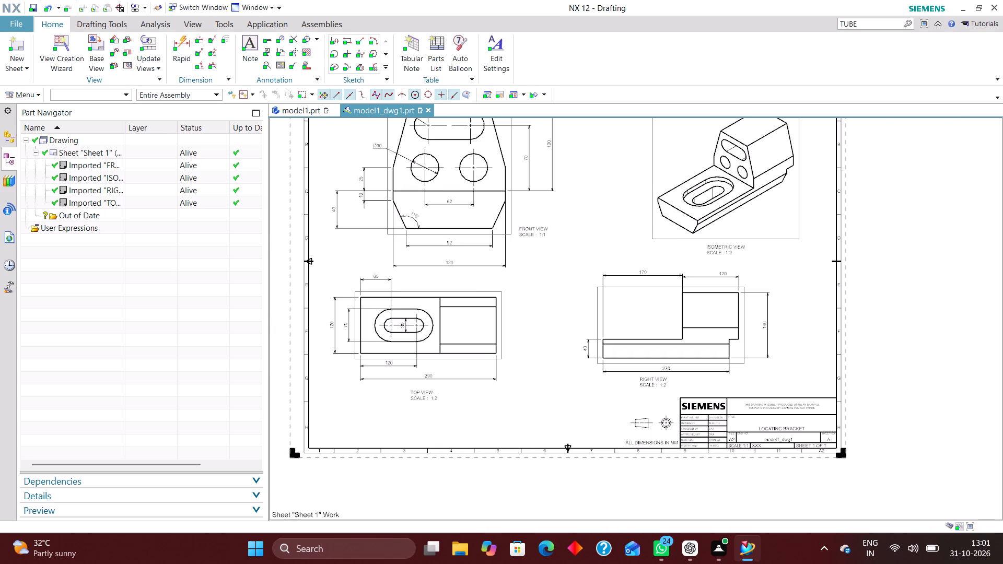
pyautogui.moveTo(557, 326); pyautogui.dragTo(497, 404, button='right')
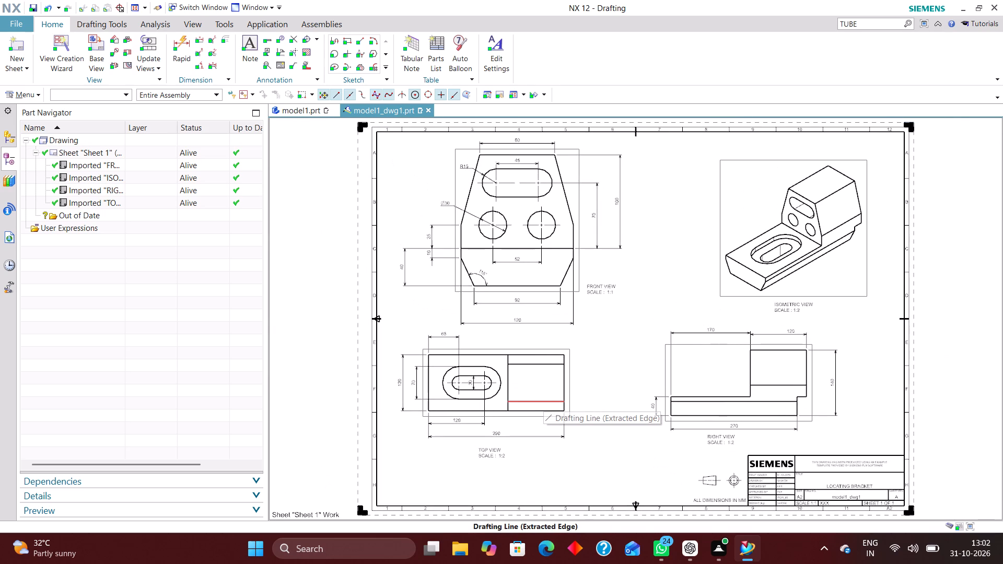
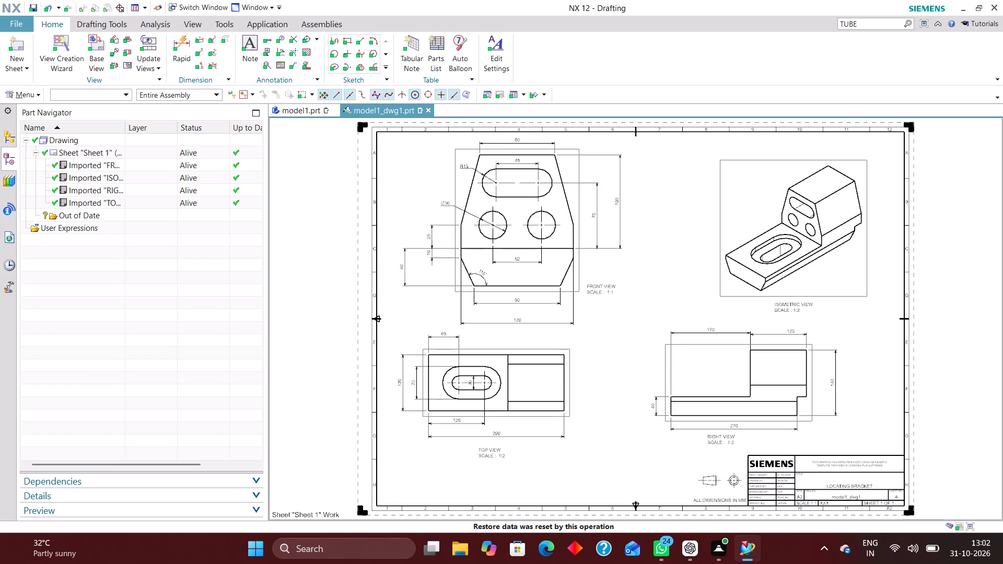
# Inspect the drawing sheet closely, checking the right view's dimensions, the projection symbol and the title block entries.
pyautogui.scroll(6, 849, 404)
pyautogui.scroll(5, 780, 420)
pyautogui.scroll(-4, 791, 396)
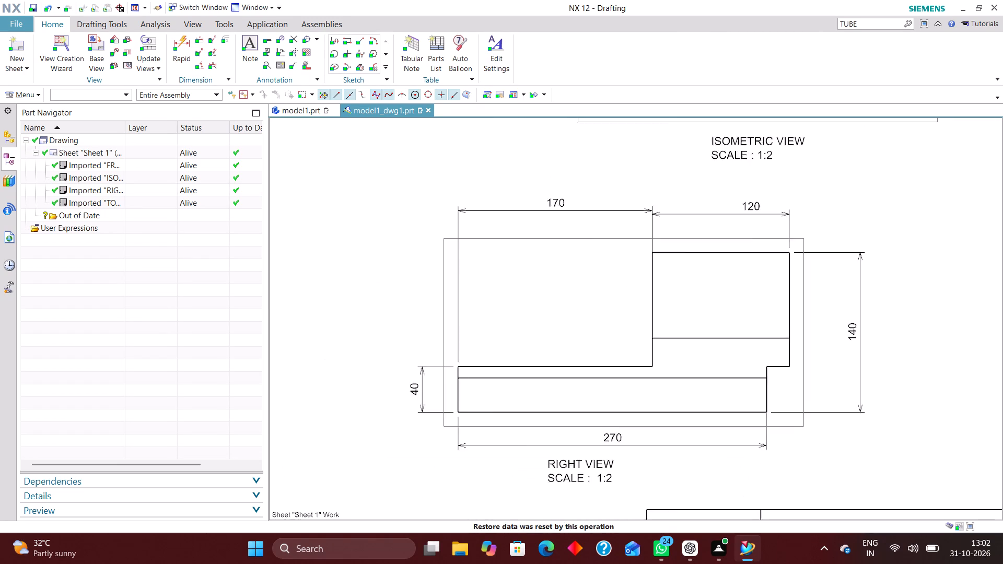
pyautogui.scroll(-3, 791, 397)
pyautogui.scroll(-1, 848, 399)
pyautogui.scroll(5, 783, 469)
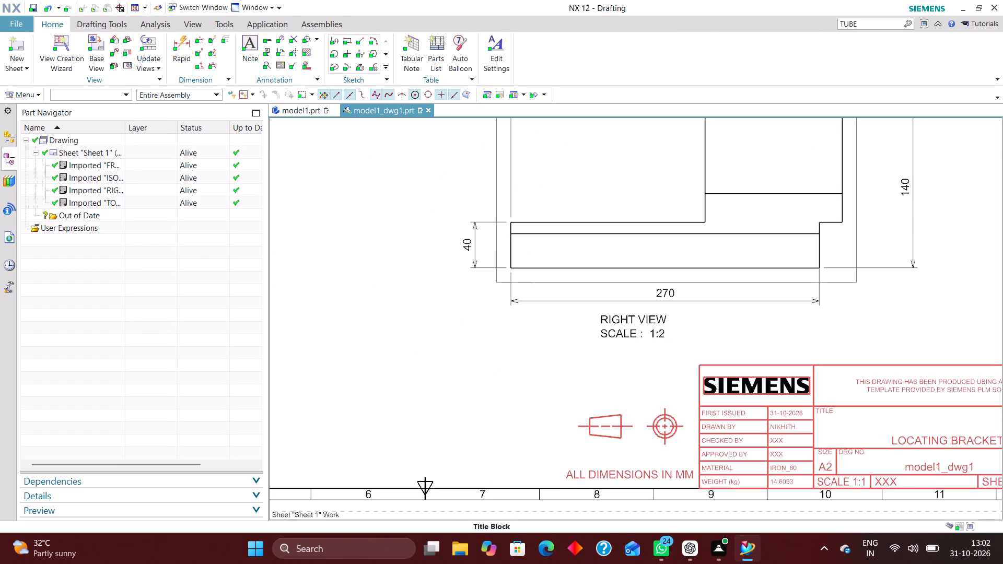
pyautogui.scroll(-3, 800, 428)
pyautogui.scroll(5, 791, 458)
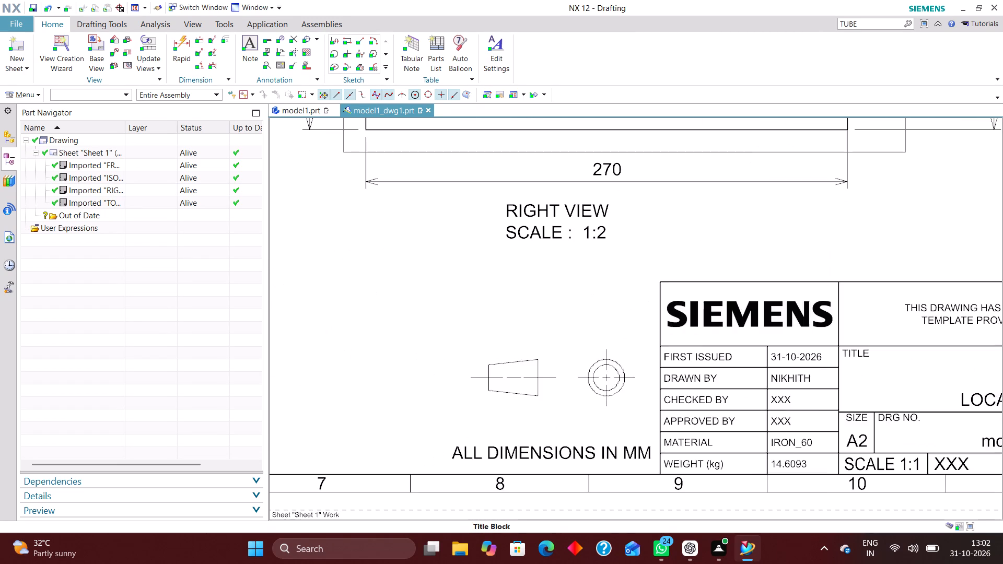
pyautogui.scroll(-5, 786, 460)
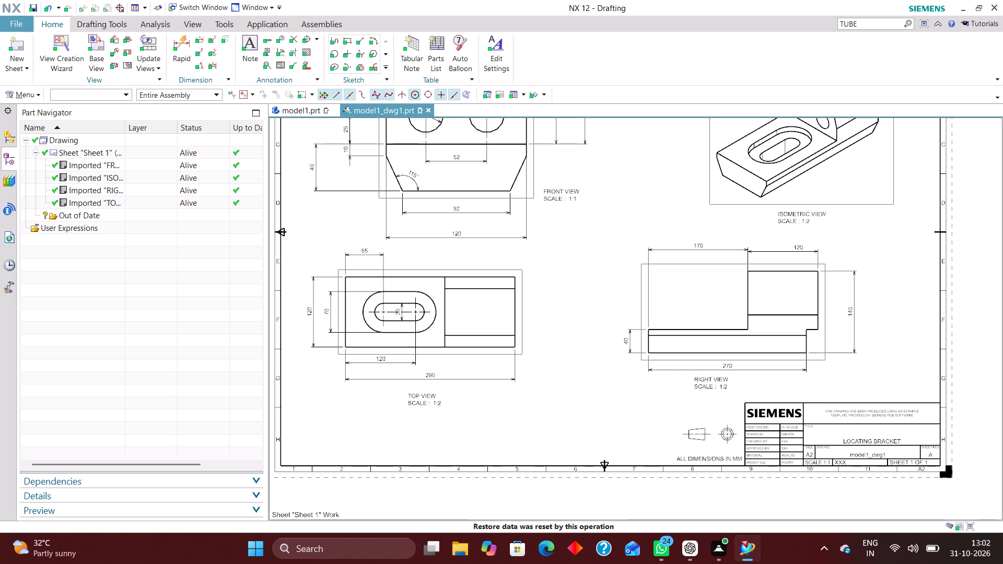
pyautogui.moveTo(920, 273); pyautogui.dragTo(847, 343, button='right')
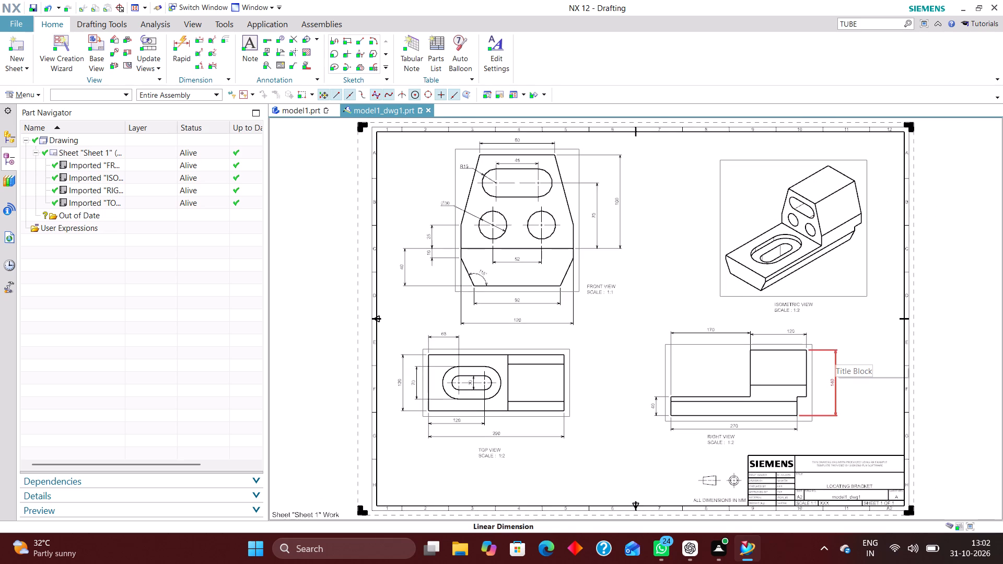
# Start saving the drawing under a new name, naming the model part Locating Bracket in its existing folder.
pyautogui.click(21, 23)
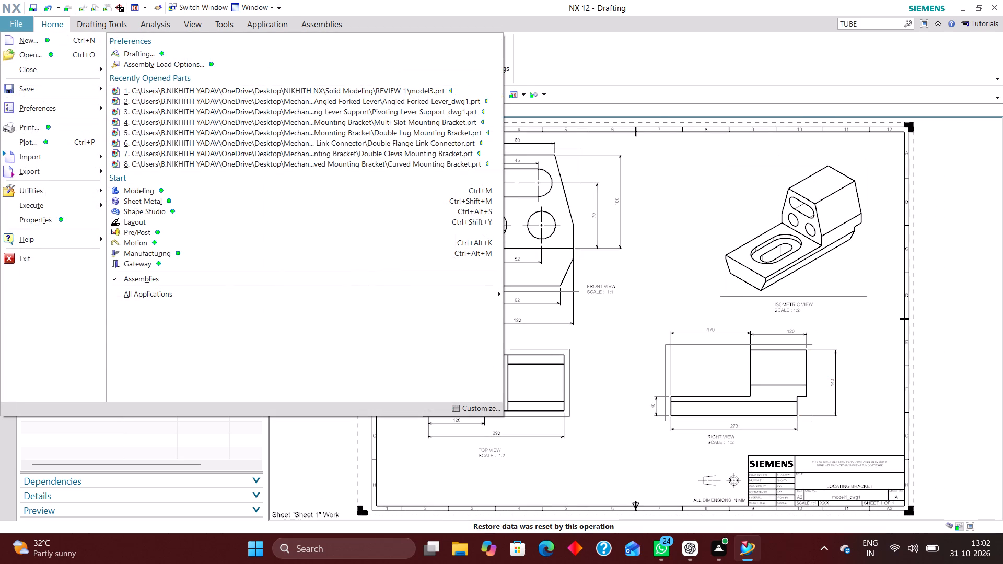
pyautogui.click(49, 88)
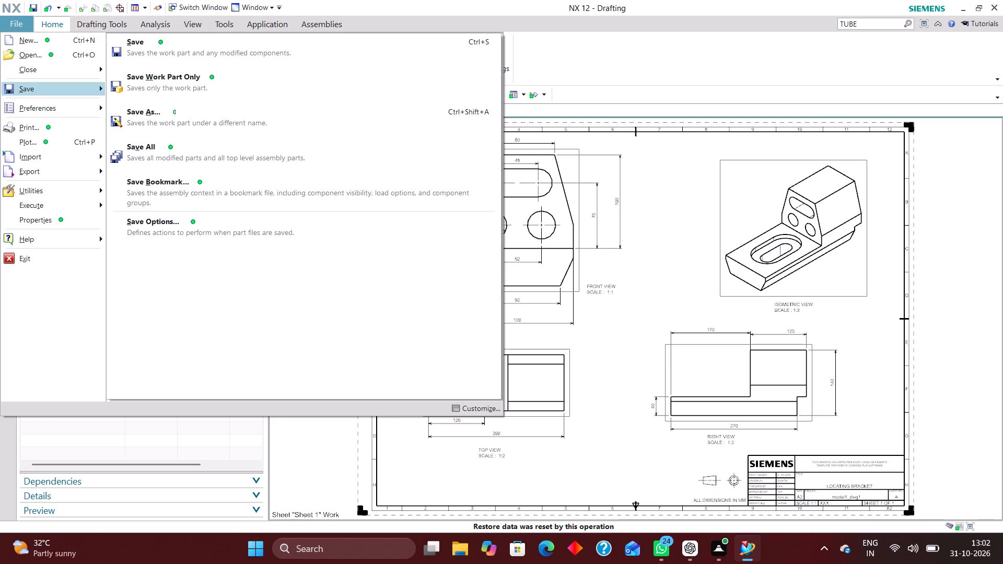
pyautogui.click(139, 115)
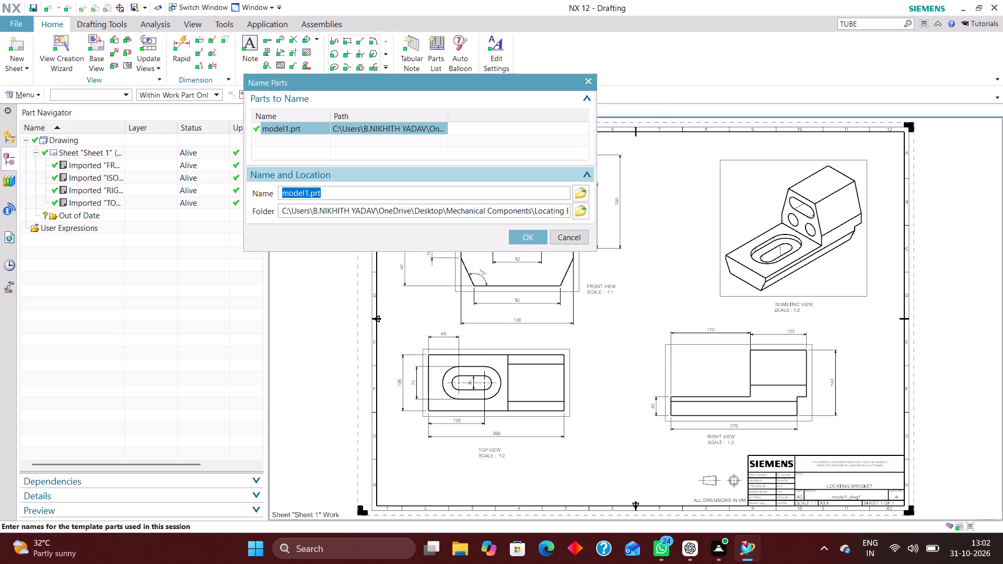
pyautogui.hotkey('ctrl', 'v')
pyautogui.click(539, 238)
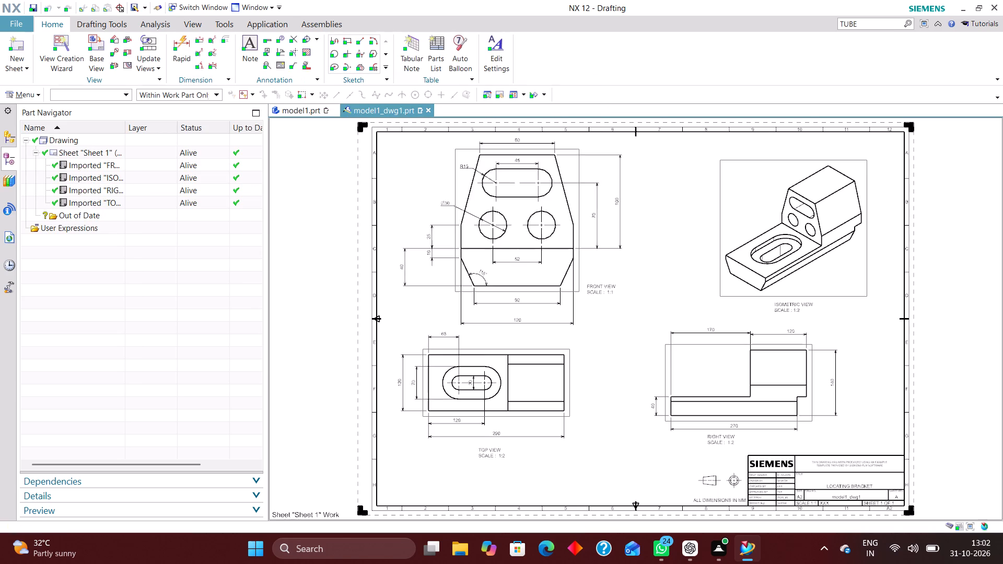
# Save the drawing part as Locating Bracket_dwg1 in the Locating Bracket folder.
pyautogui.click(469, 474)
pyautogui.moveTo(471, 475); pyautogui.dragTo(421, 477)
pyautogui.hotkey('ctrl', 'v')
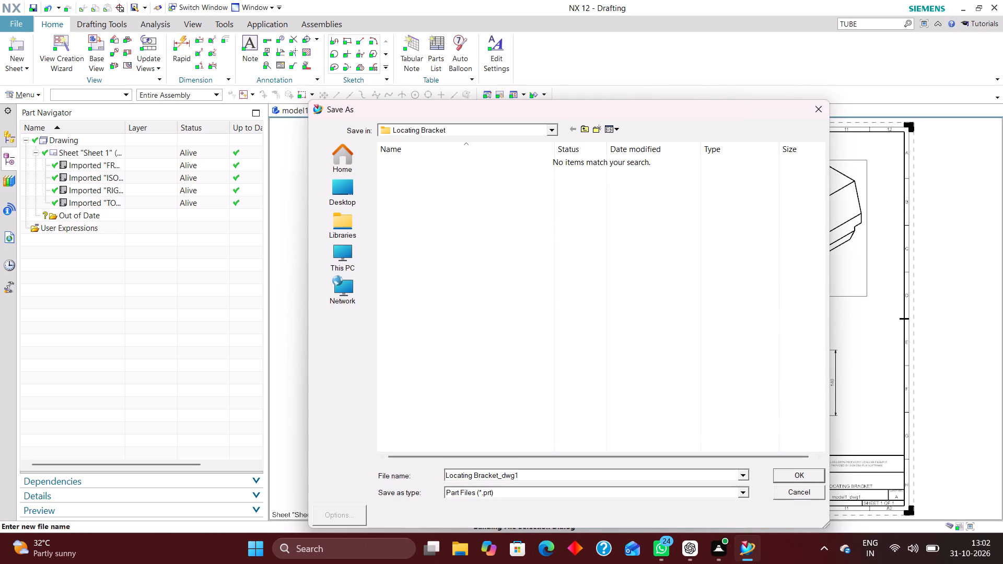
pyautogui.click(800, 472)
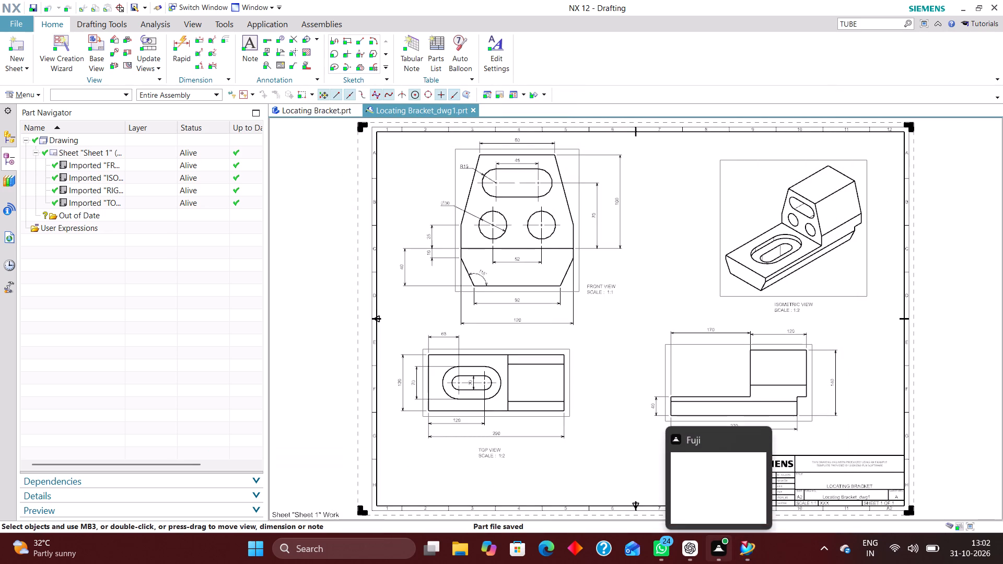